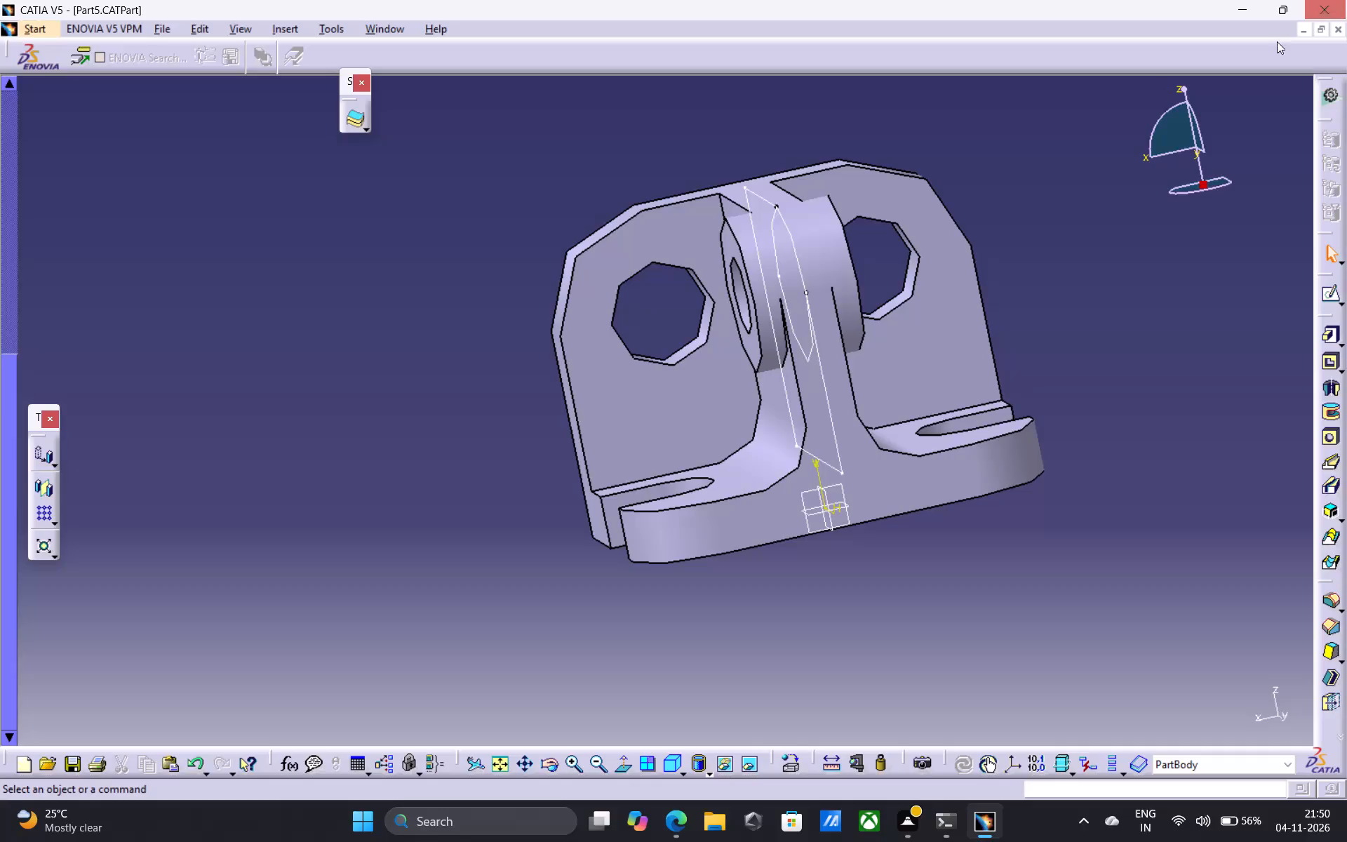
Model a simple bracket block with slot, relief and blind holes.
Create a new document of type Part, keeping the default part name and options.
click(34, 763)
scroll(1151, 645, down, 3)
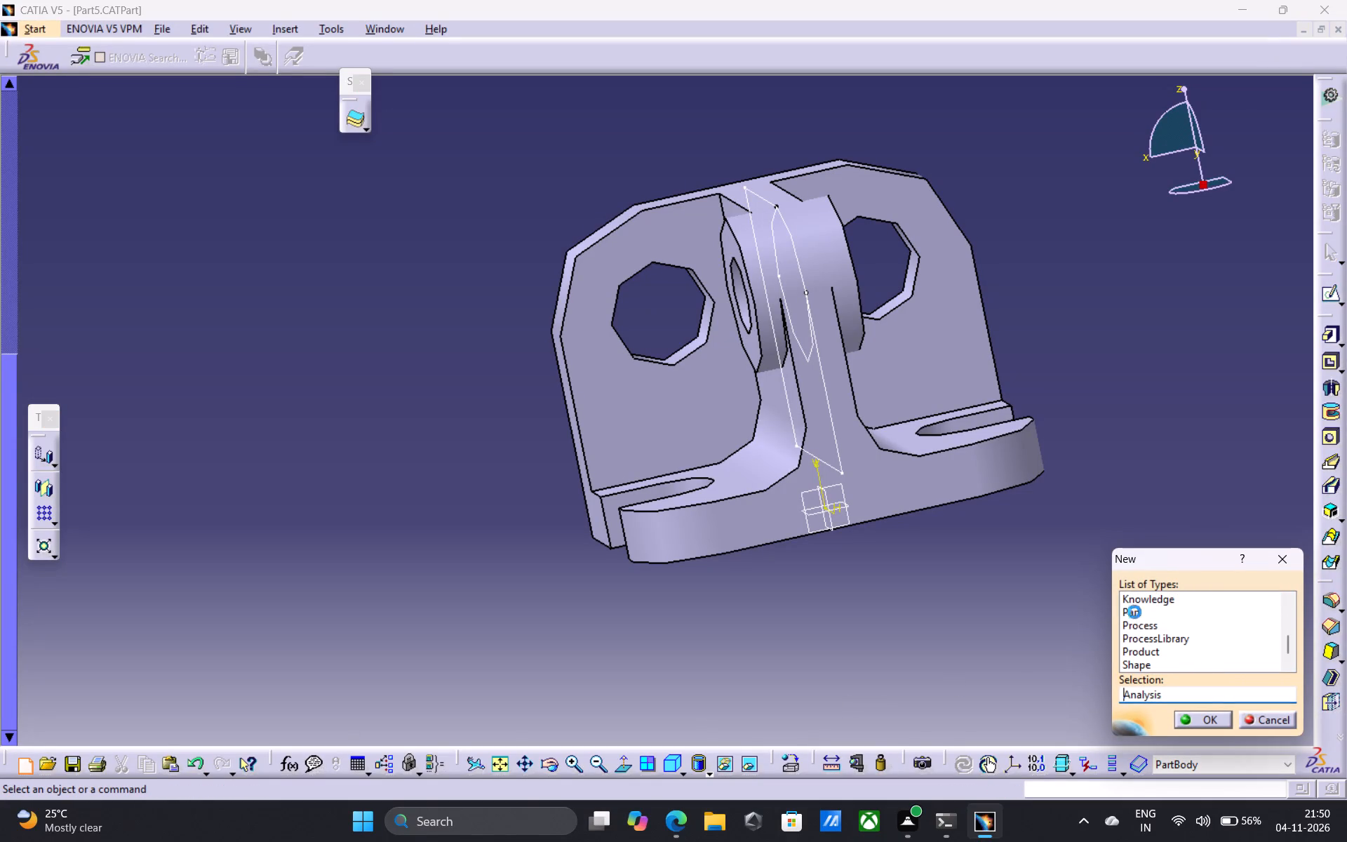
click(1134, 612)
click(1200, 719)
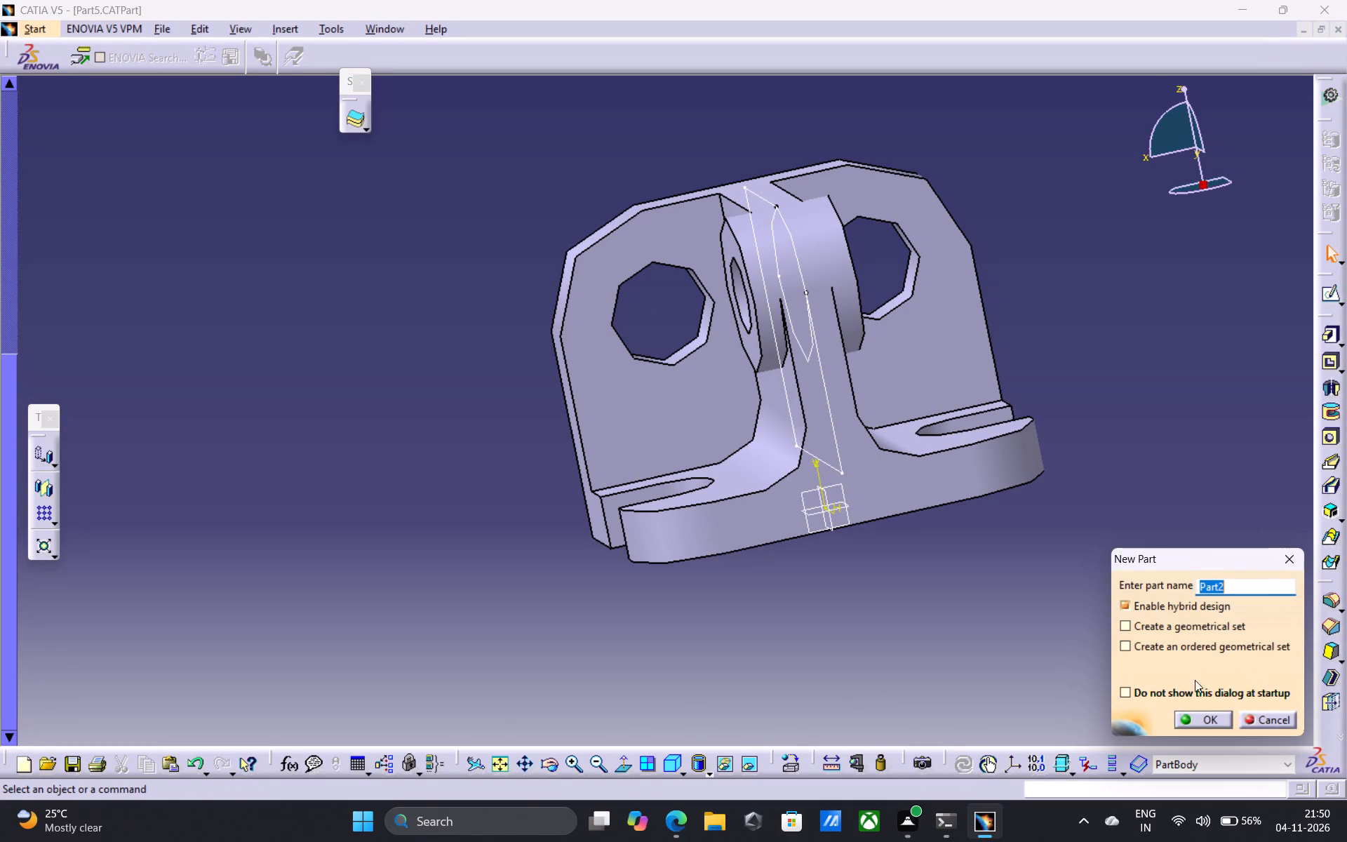
click(1222, 716)
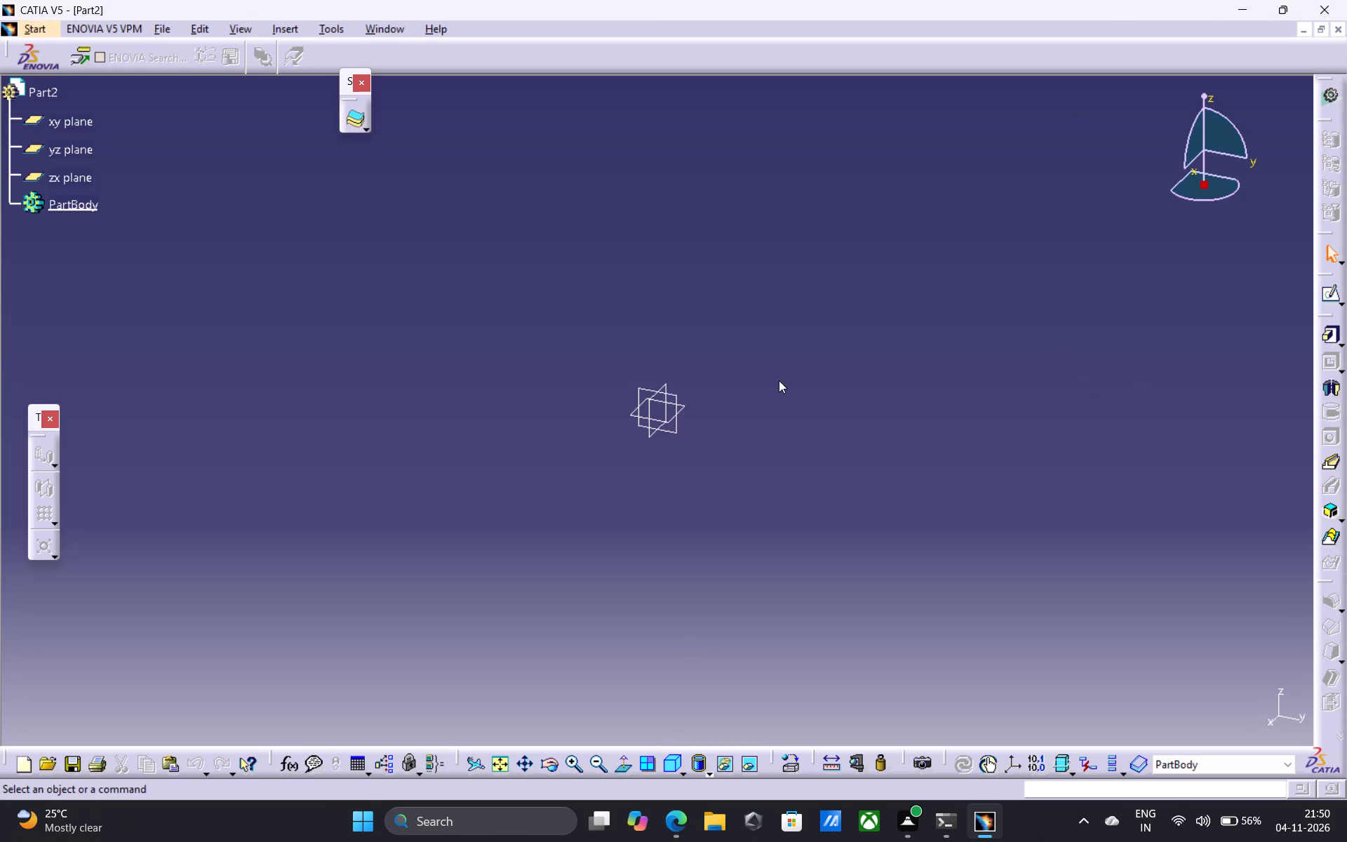
Open a new sketch on the xy plane of the empty part.
click(685, 407)
click(1332, 294)
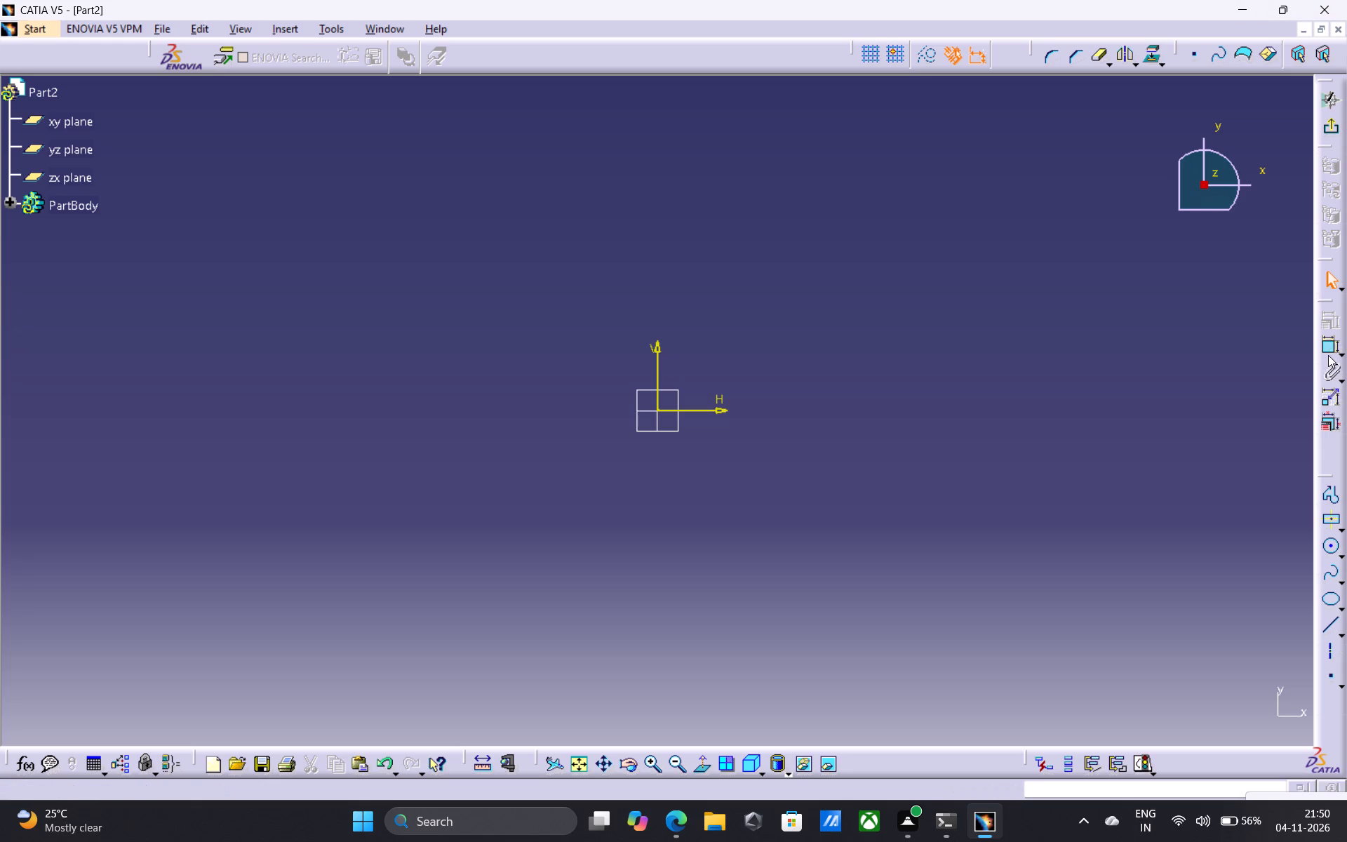
Draw a centered rectangle in the xy-plane sketch.
click(1332, 516)
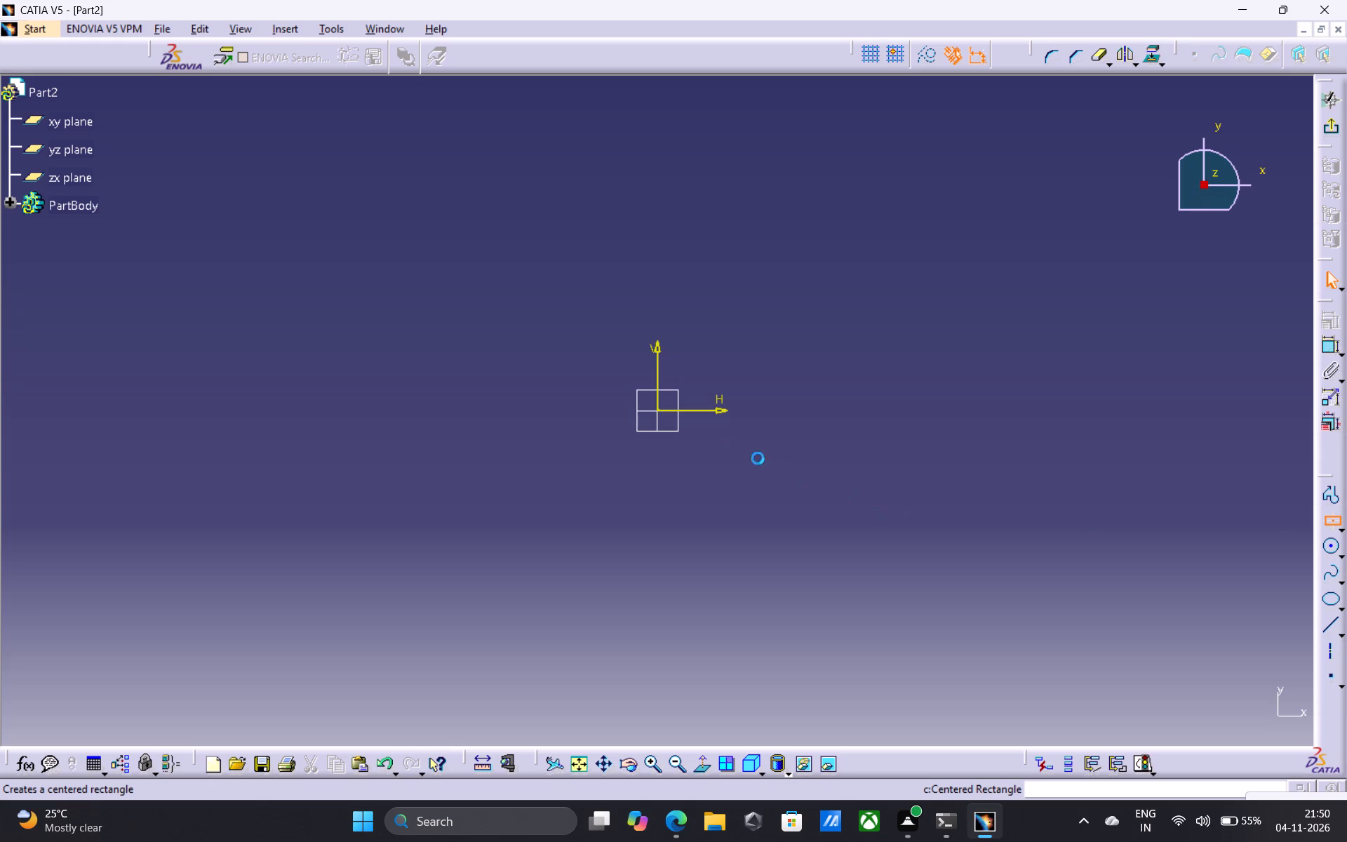
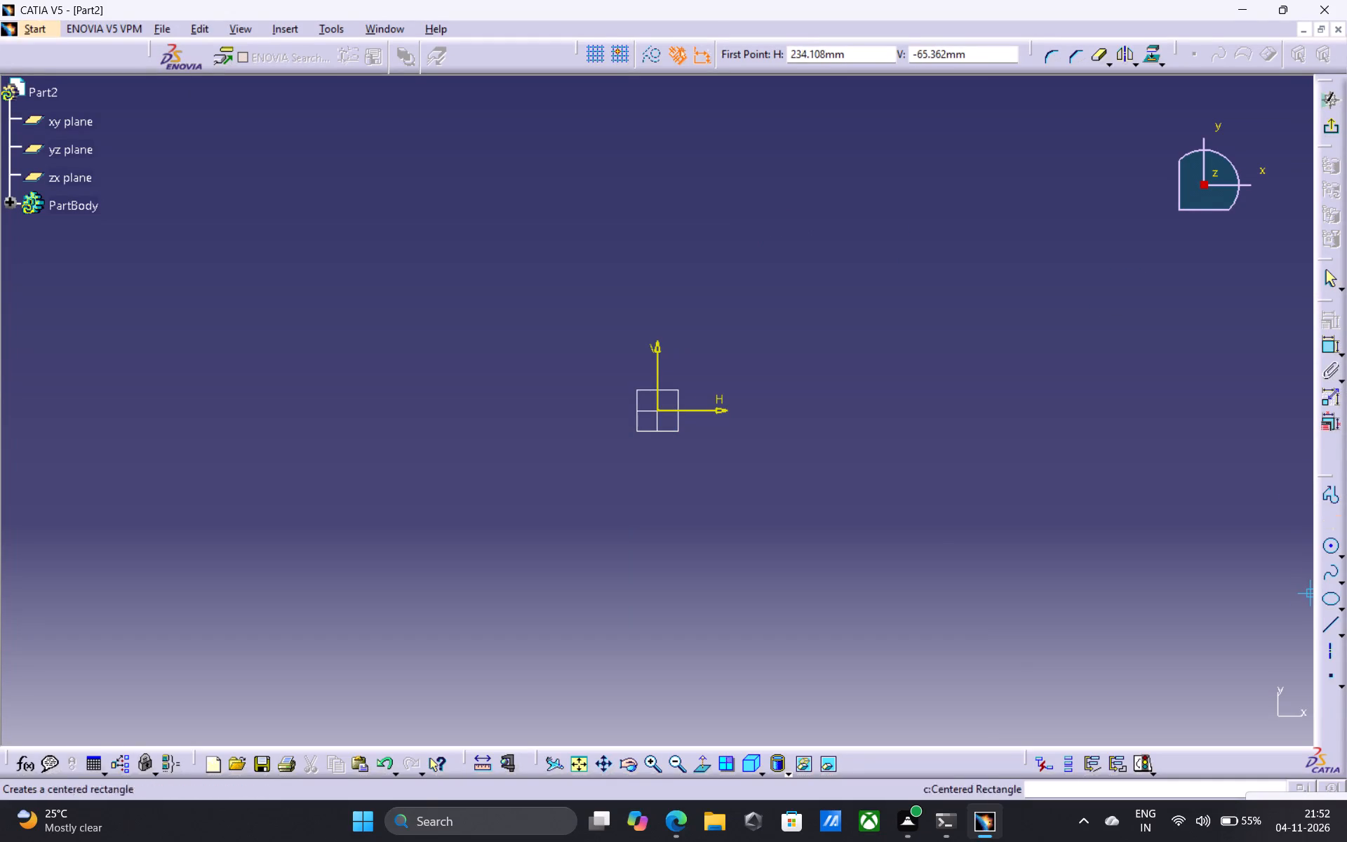
Draw the centered rectangle on the sketch origin, about 57 mm wide and 100 mm high.
click(657, 409)
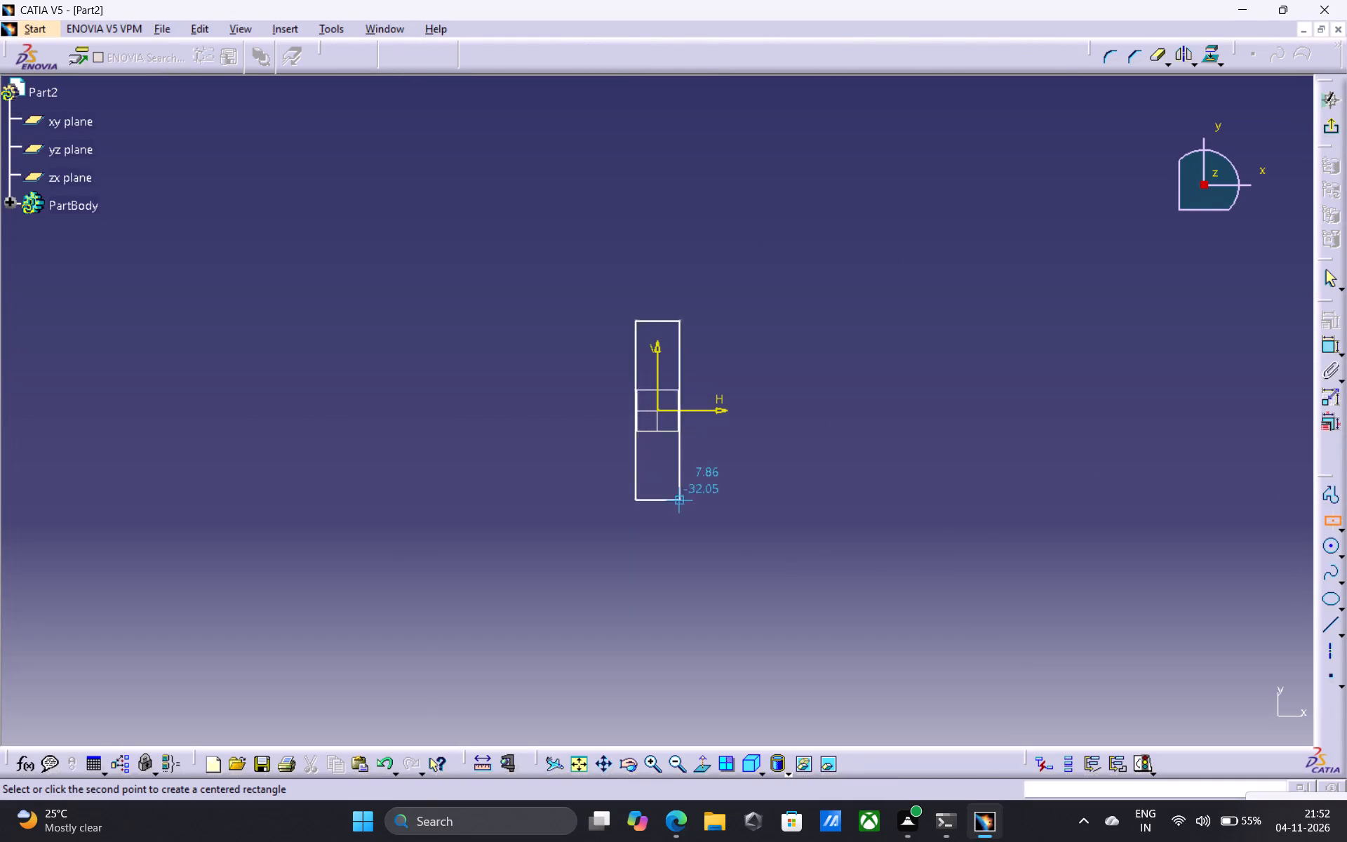
click(738, 550)
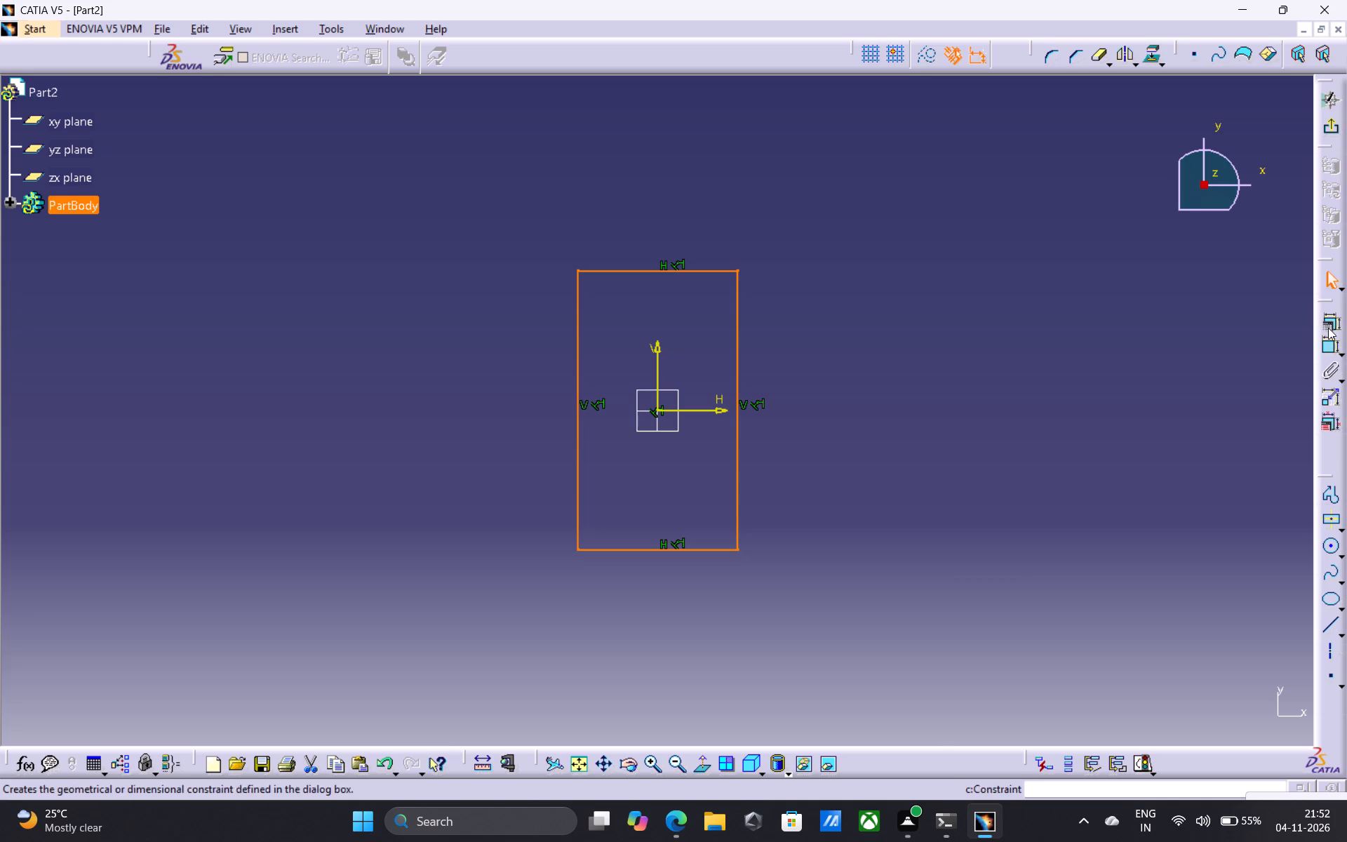
Dimension the rectangle's vertical height and horizontal width.
click(1332, 343)
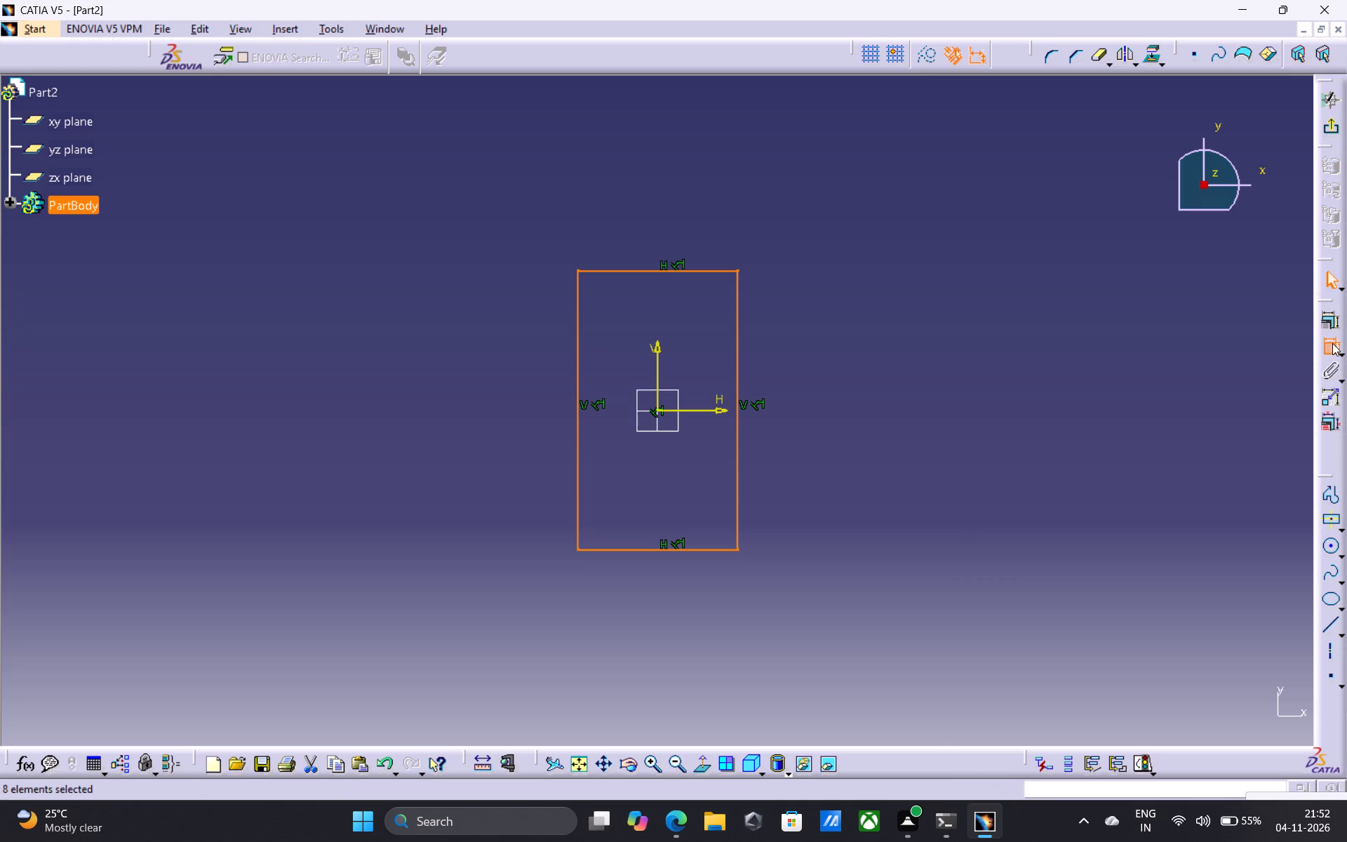
click(1332, 343)
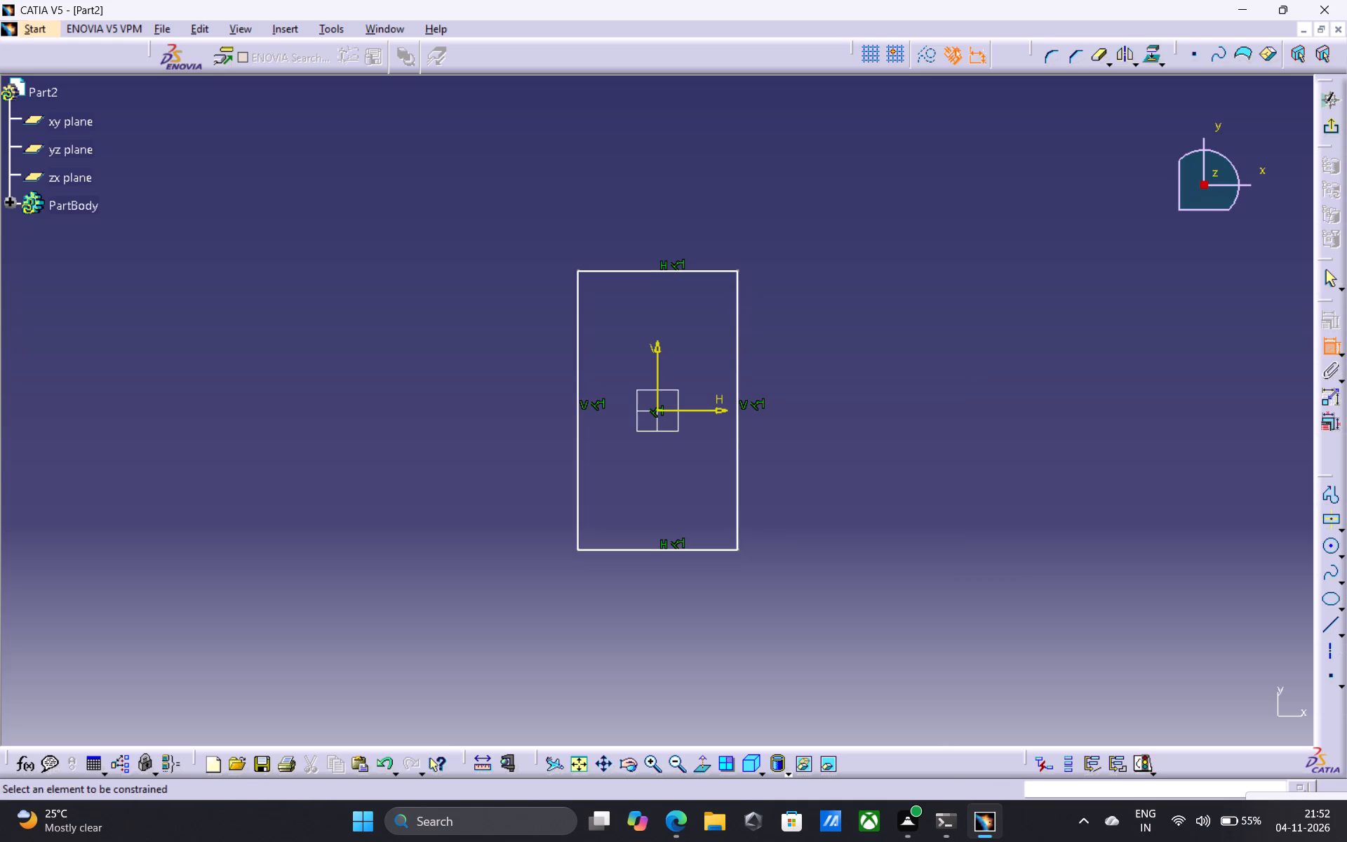
click(737, 381)
click(820, 415)
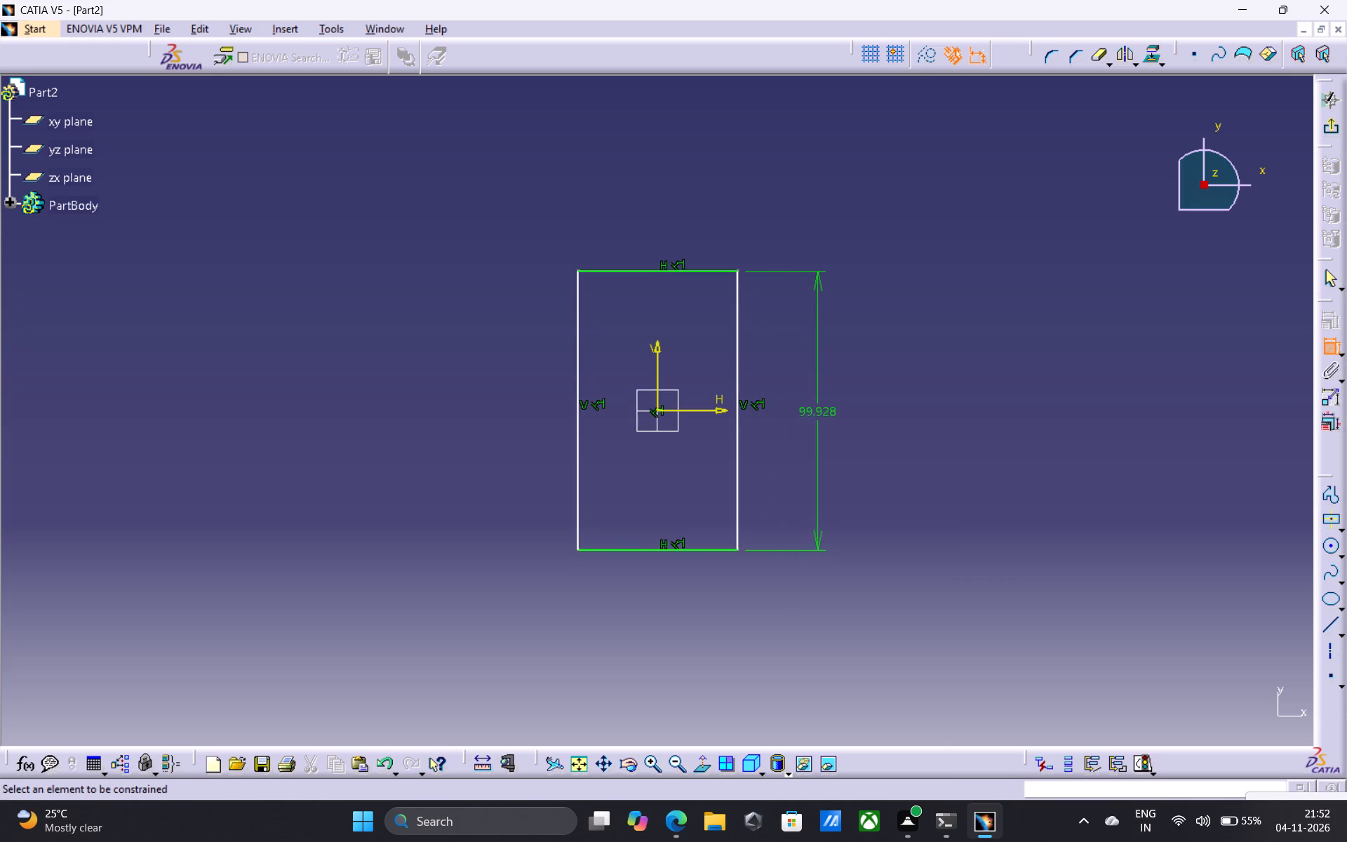
click(656, 549)
click(656, 606)
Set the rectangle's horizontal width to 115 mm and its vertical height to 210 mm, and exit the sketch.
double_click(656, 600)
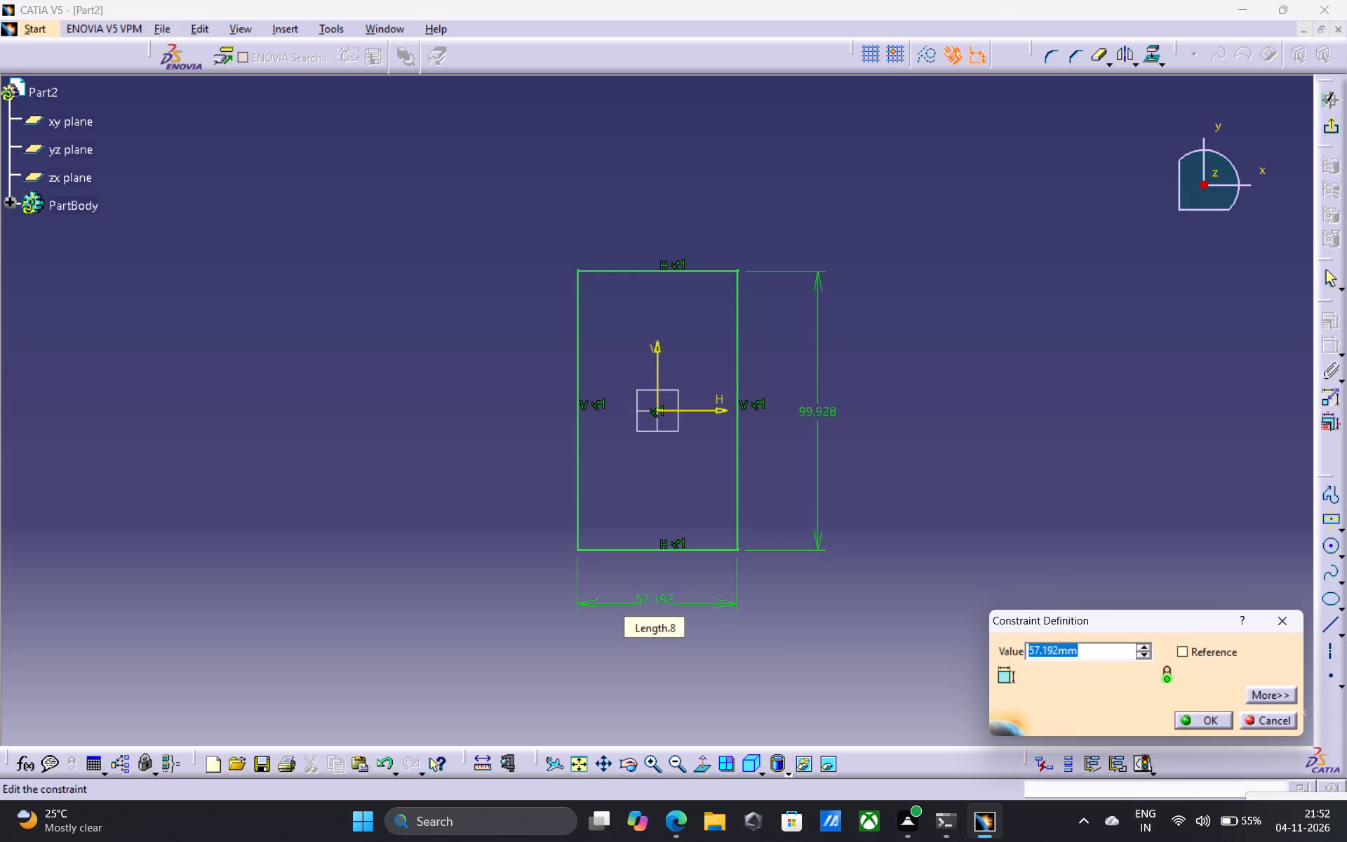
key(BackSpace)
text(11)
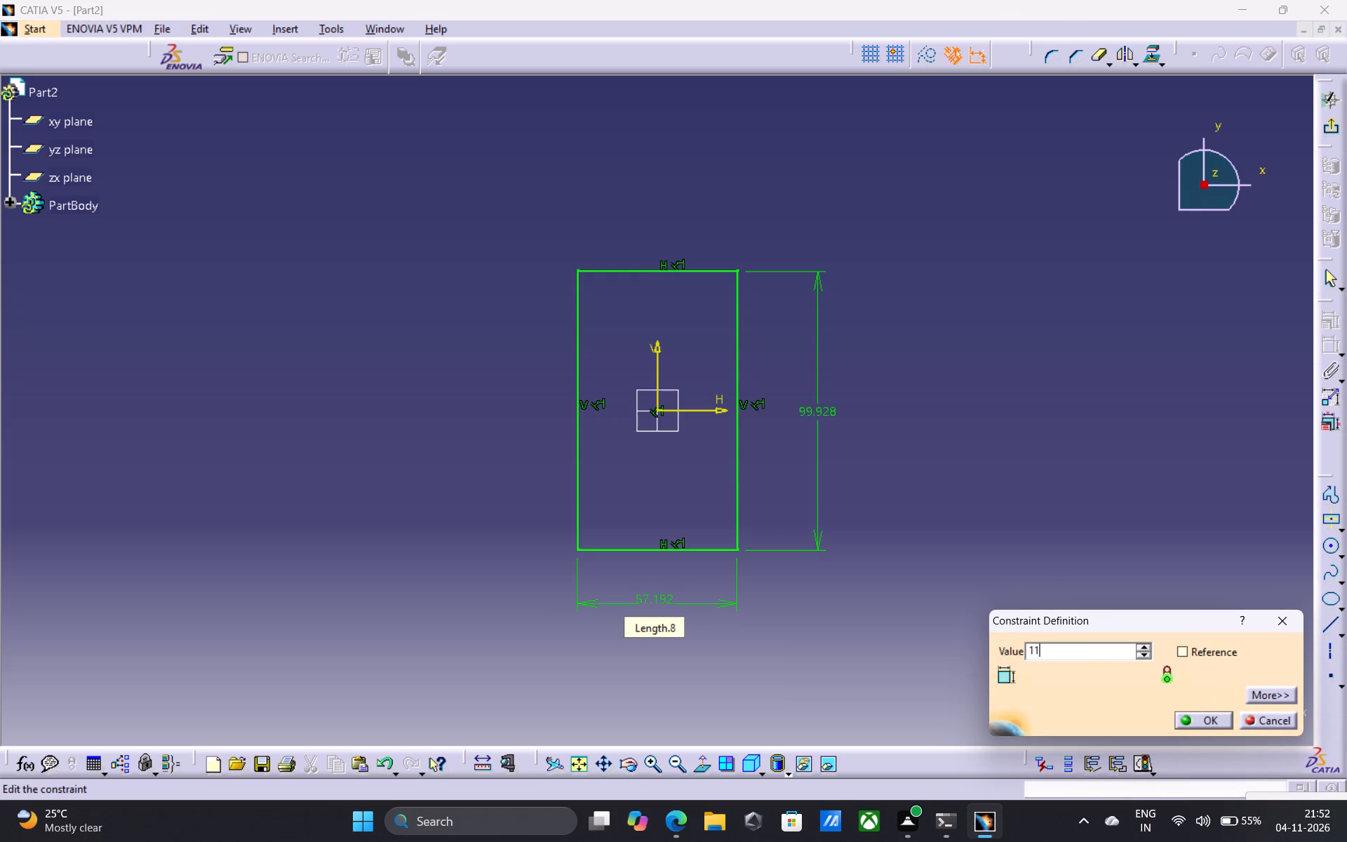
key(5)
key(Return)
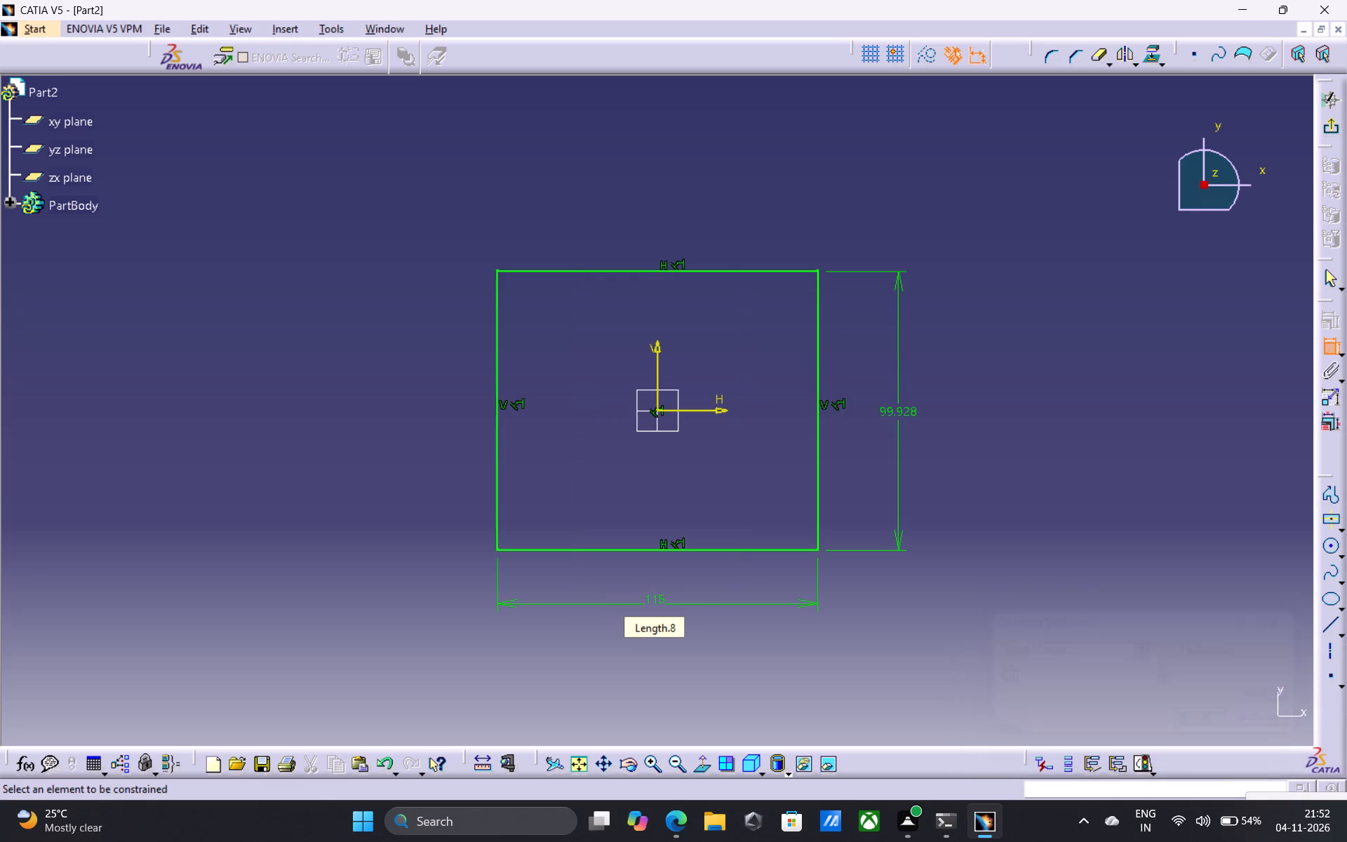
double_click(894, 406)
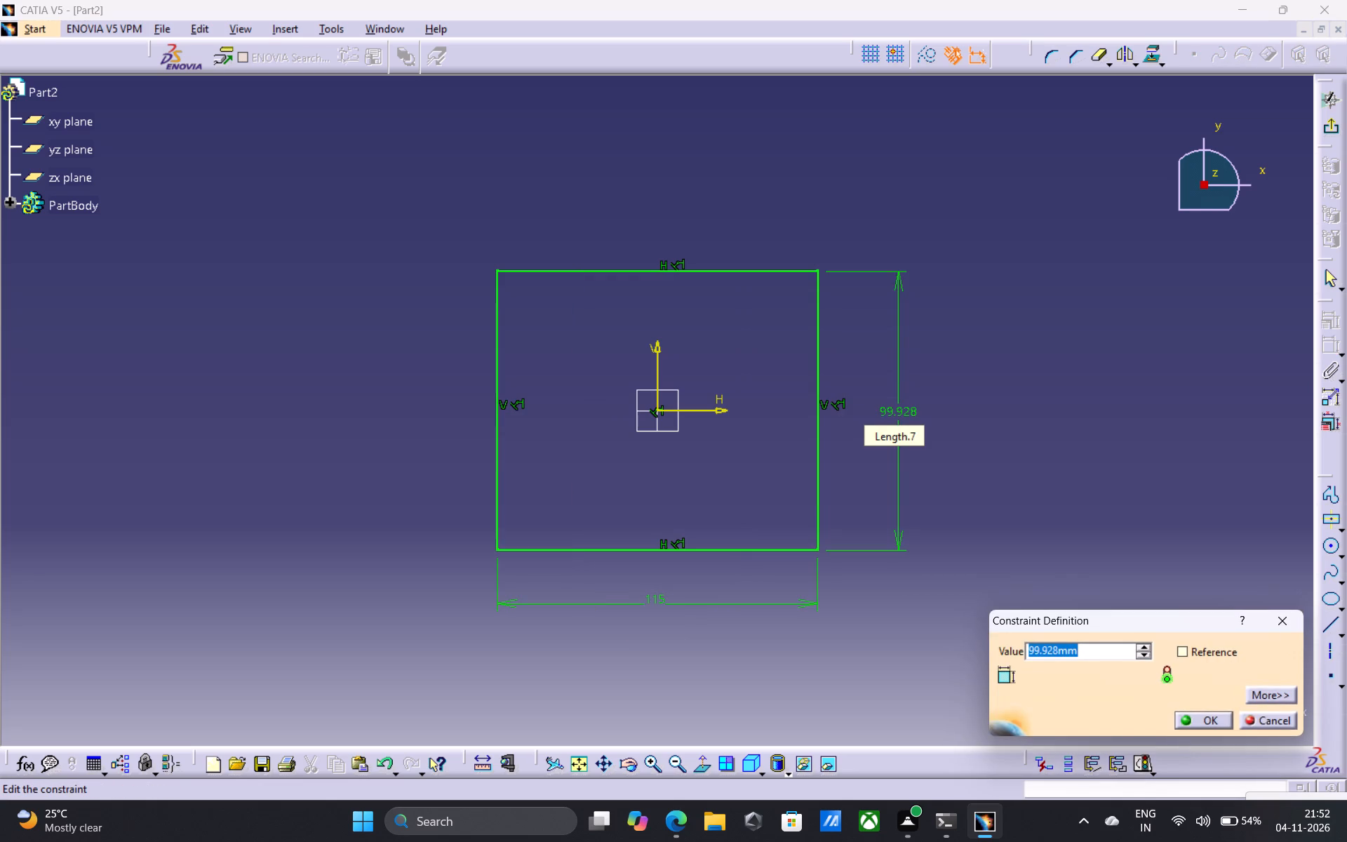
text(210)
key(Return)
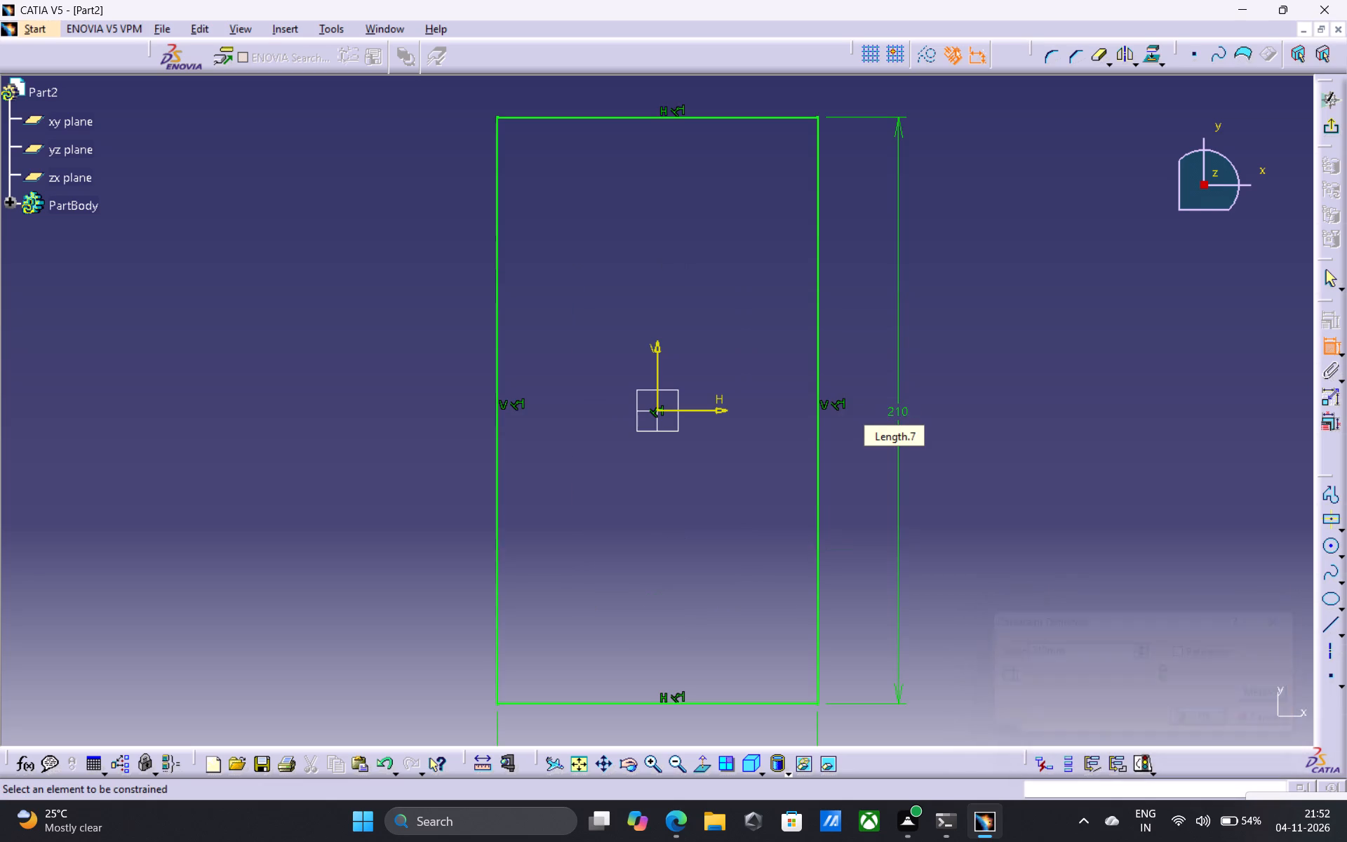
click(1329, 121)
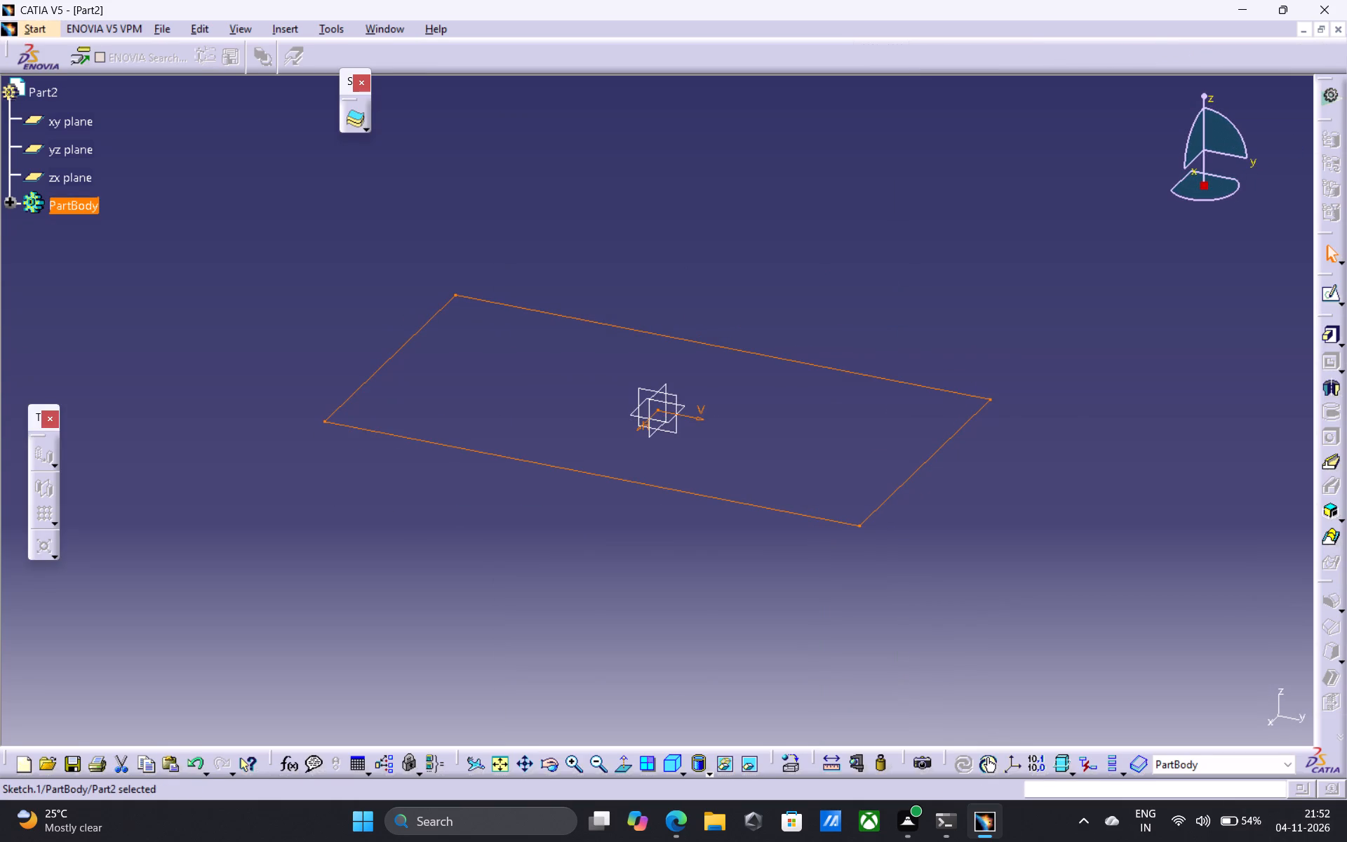
Reopen the rectangle sketch, set its vertical height to 115 mm and horizontal width to 210 mm, and exit the sketch.
middle_drag(598, 579, 645, 621)
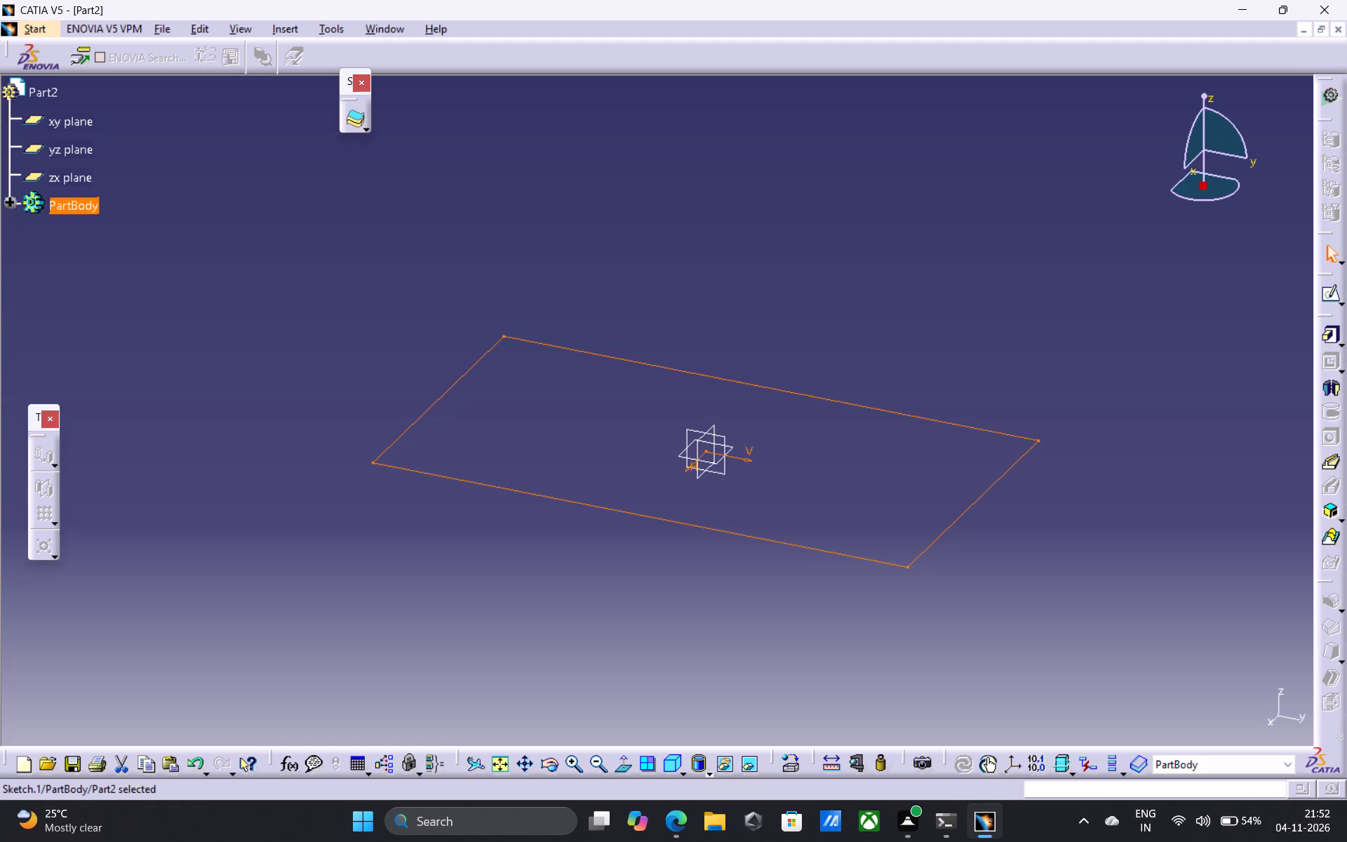
click(1330, 292)
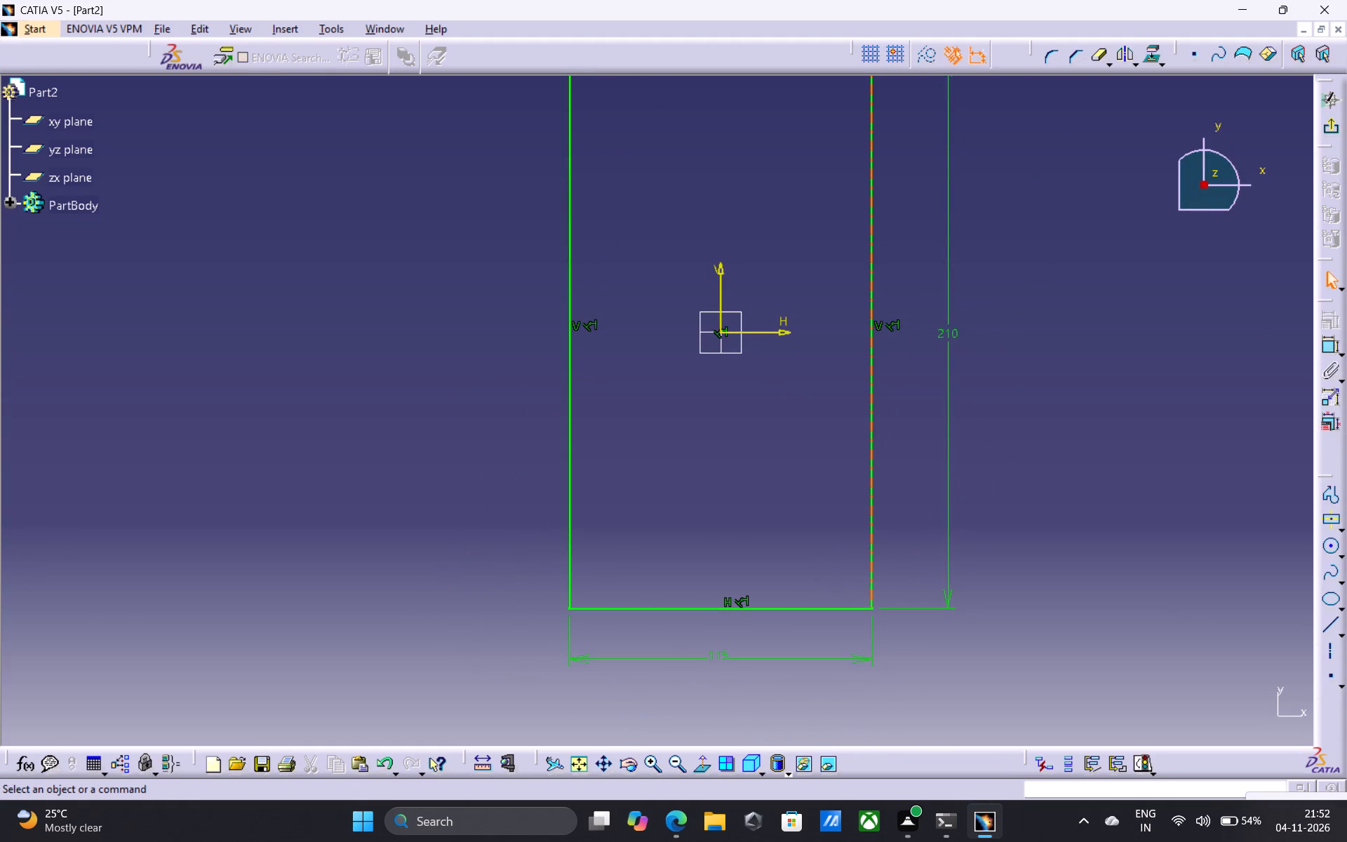
double_click(949, 333)
text(115)
key(Return)
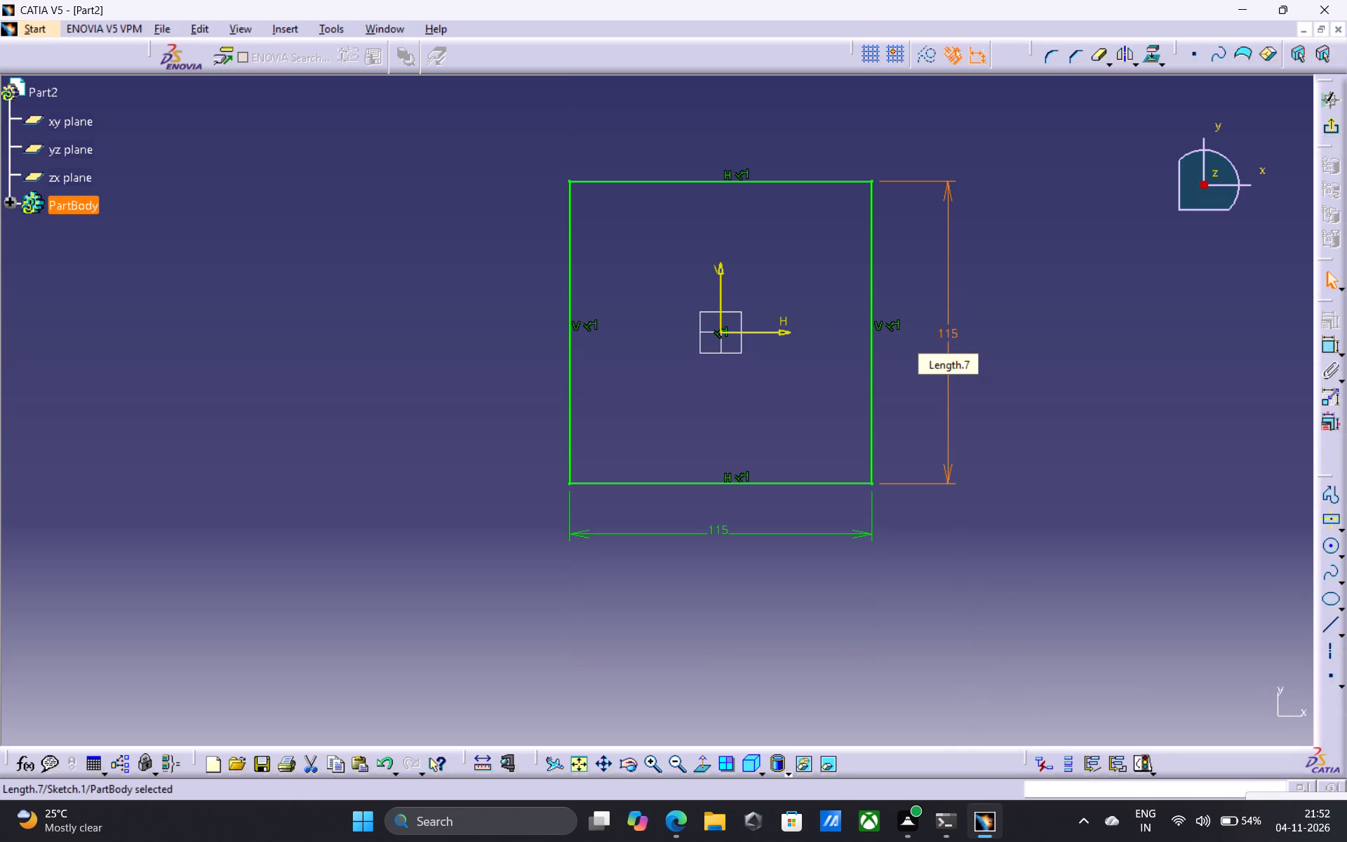
double_click(713, 534)
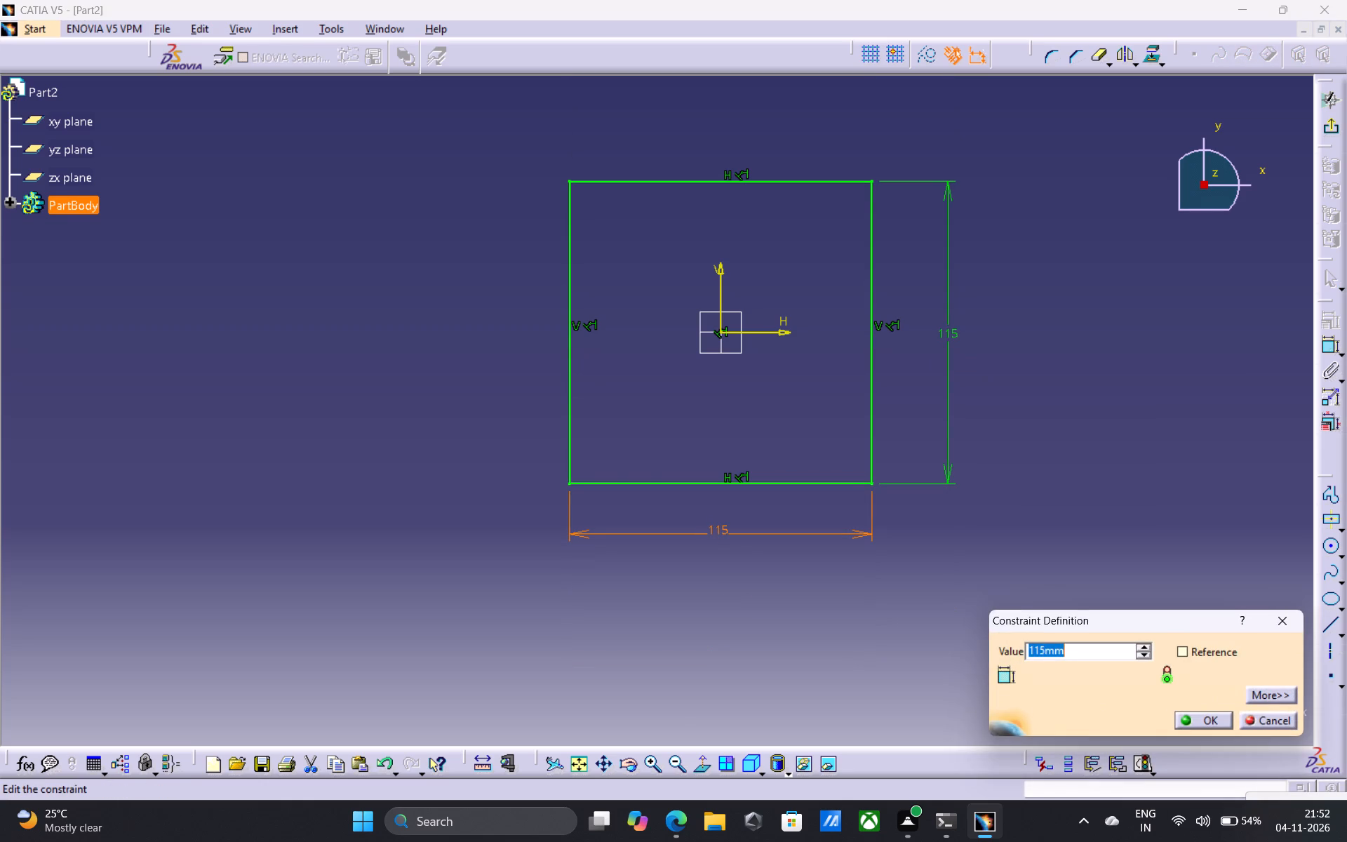
text(210)
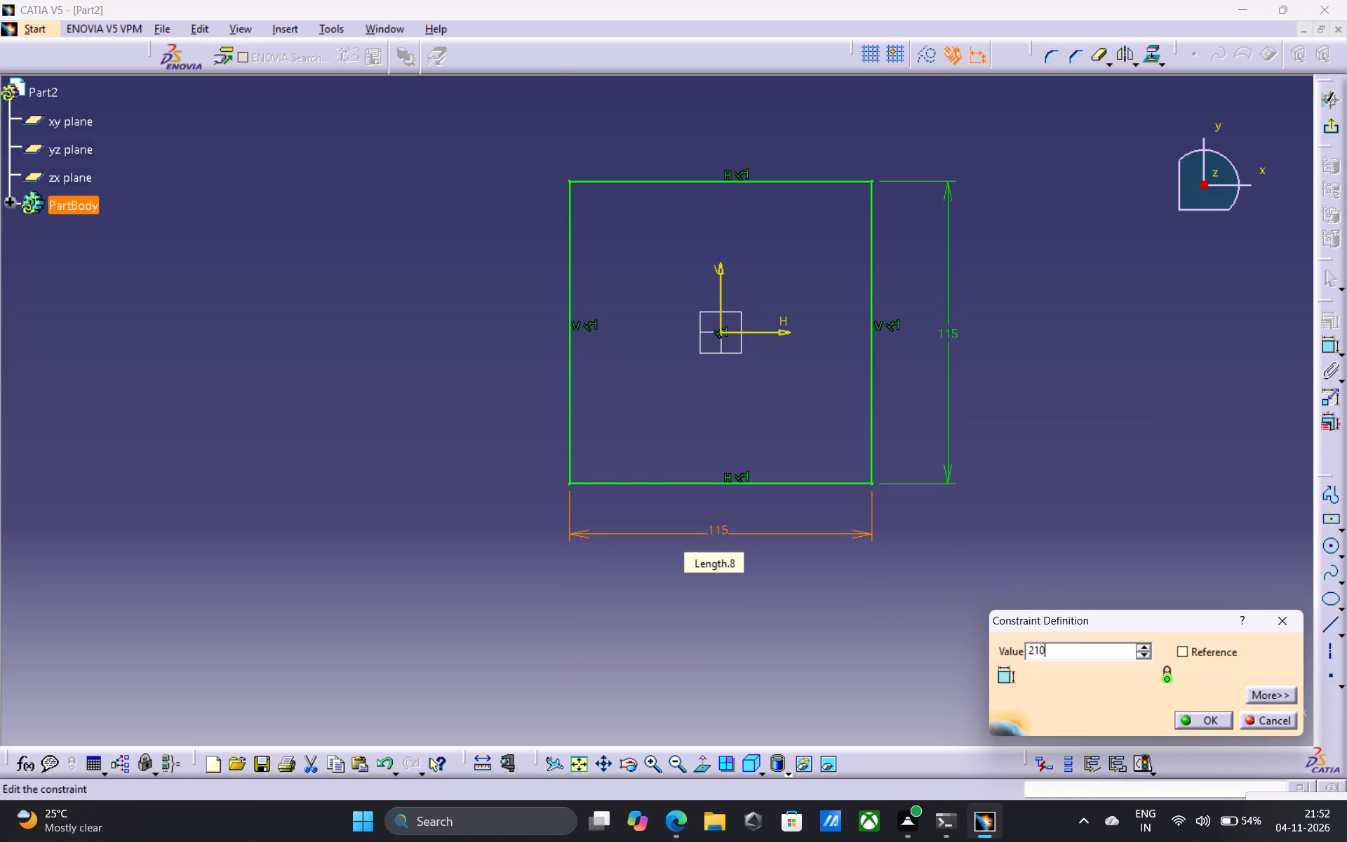
key(Return)
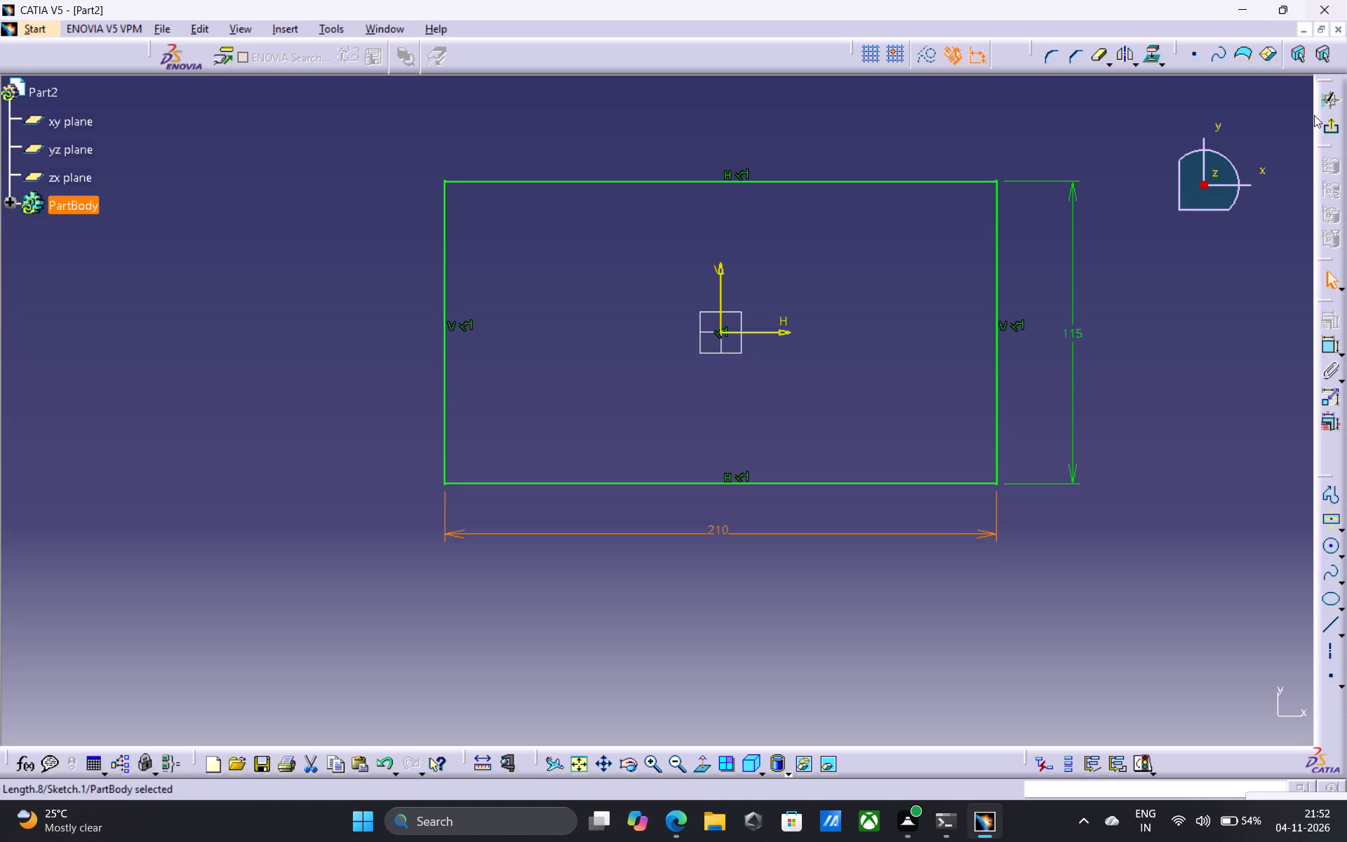
click(1323, 131)
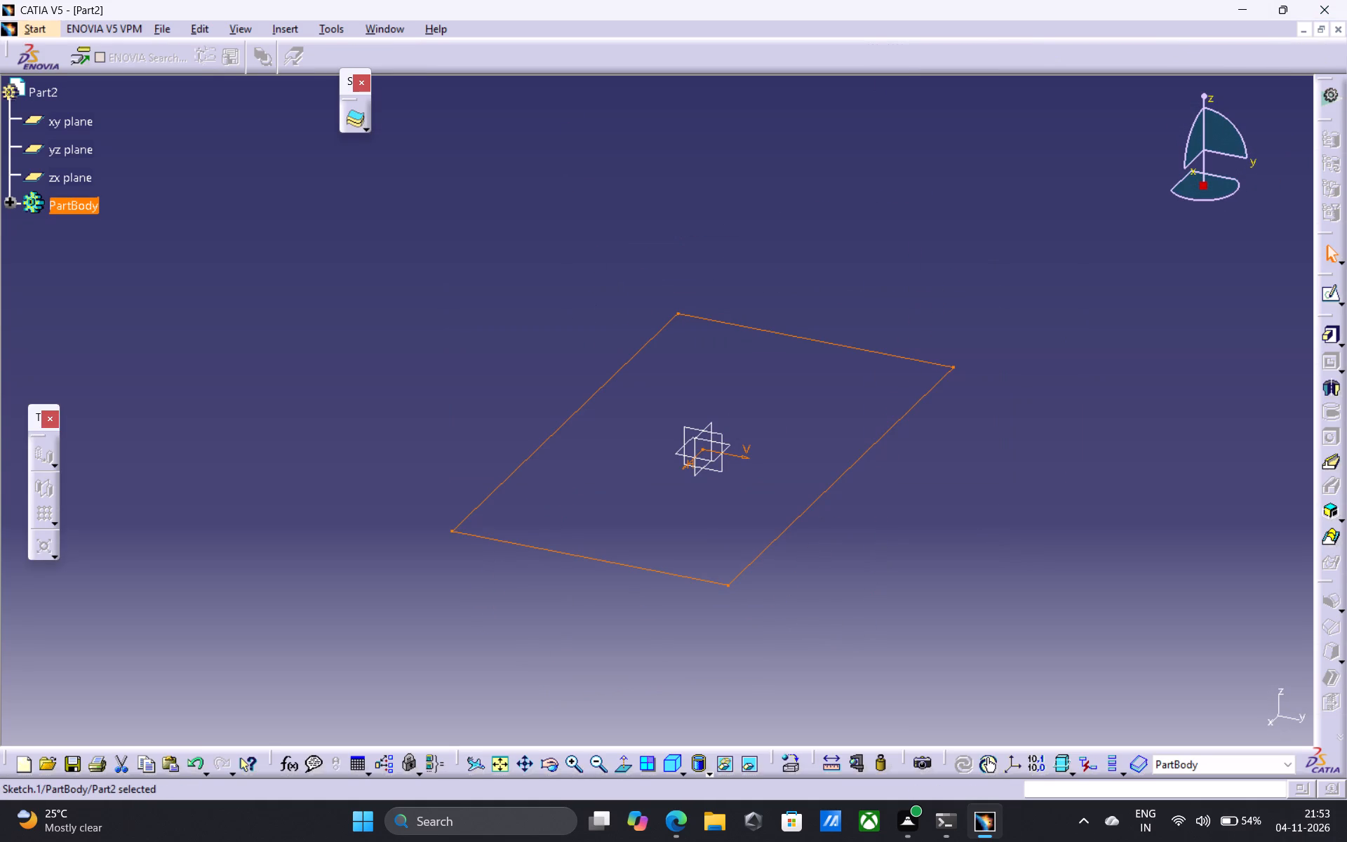
Pad the rectangle sketch to a length of 30 mm.
click(1326, 333)
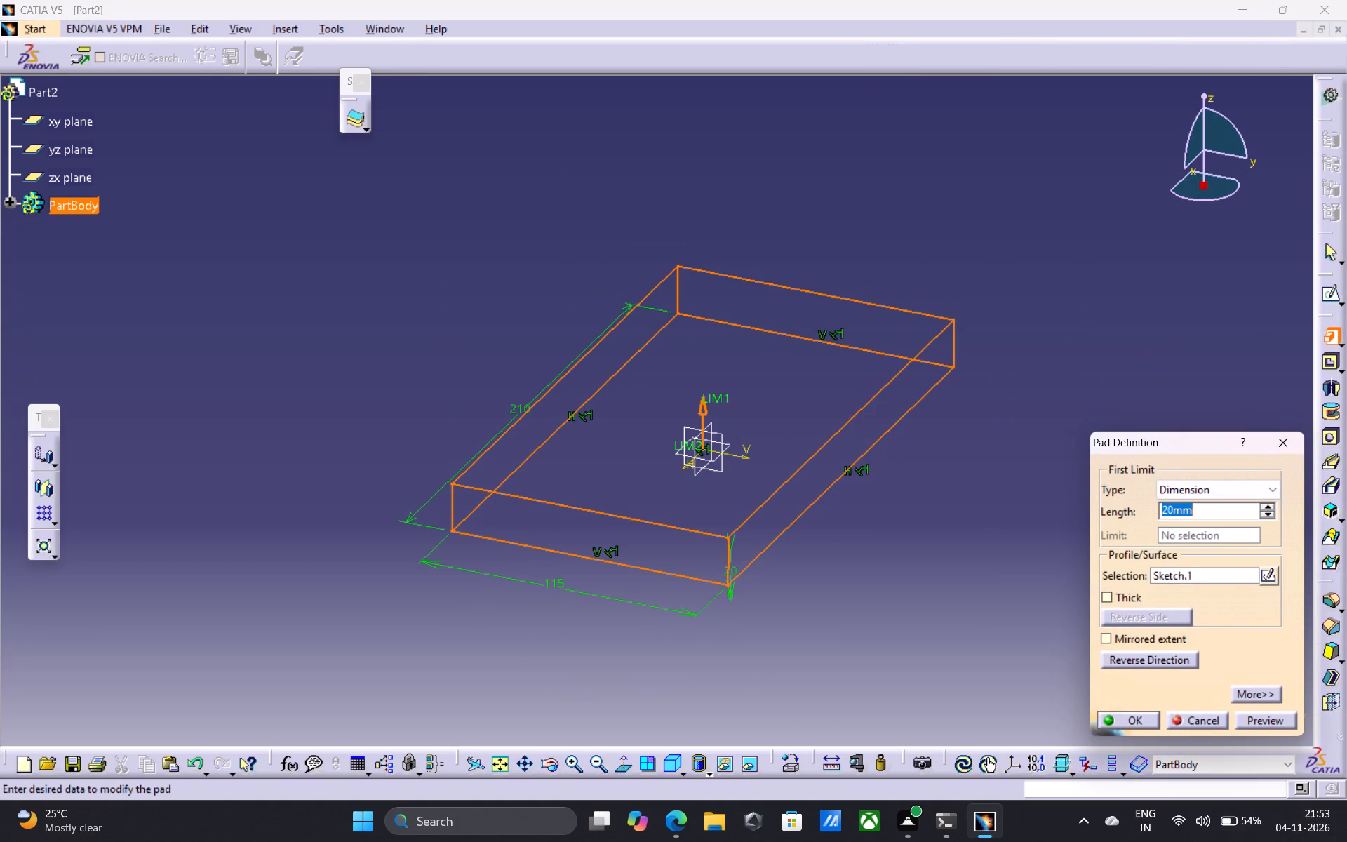
drag(1178, 508, 1172, 514)
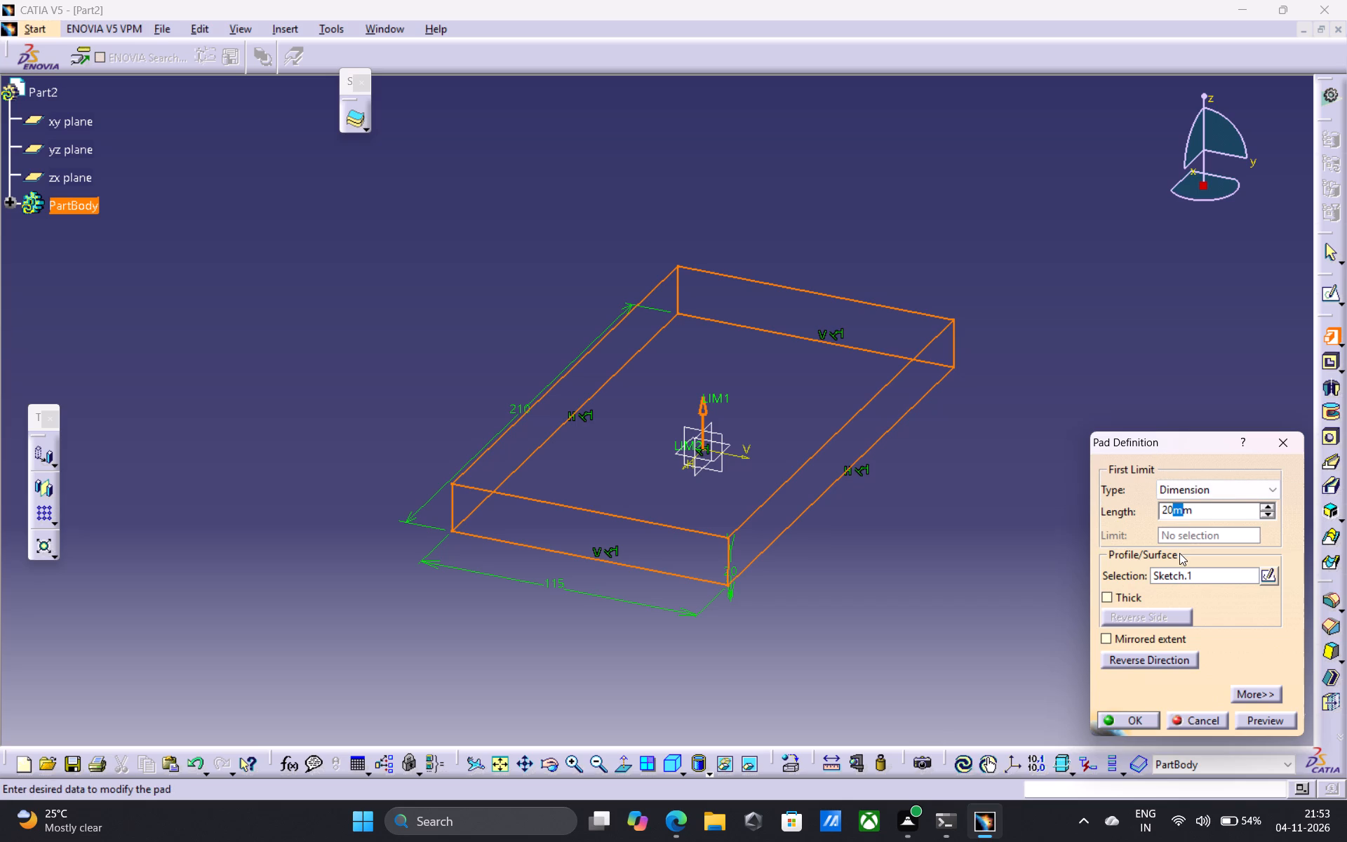
key(Left)
key(Left)
key(Left)
key(Right)
key(BackSpace)
key(3)
key(Return)
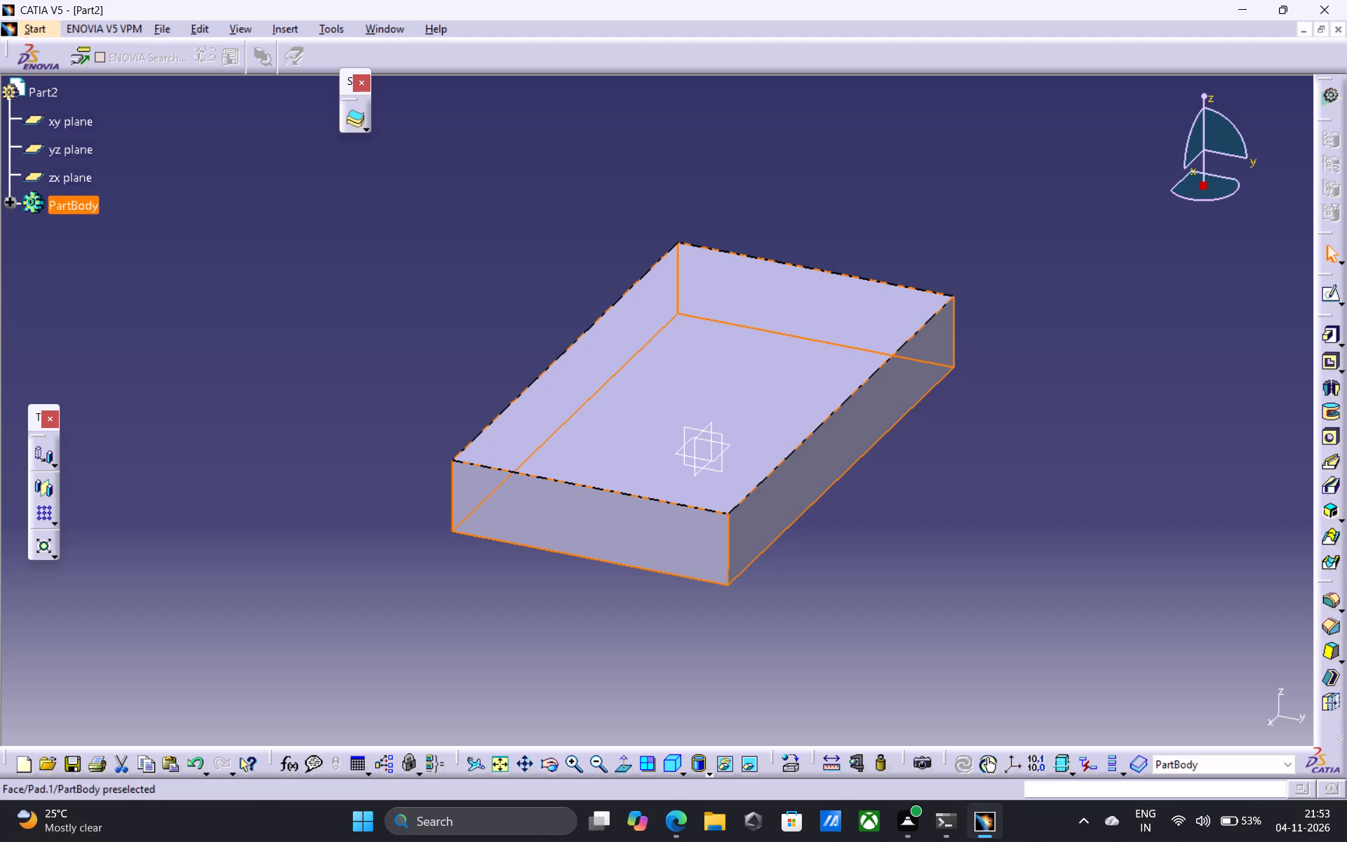
Open a new sketch on the top face of the rectangular block.
click(681, 401)
drag(1328, 301, 1321, 301)
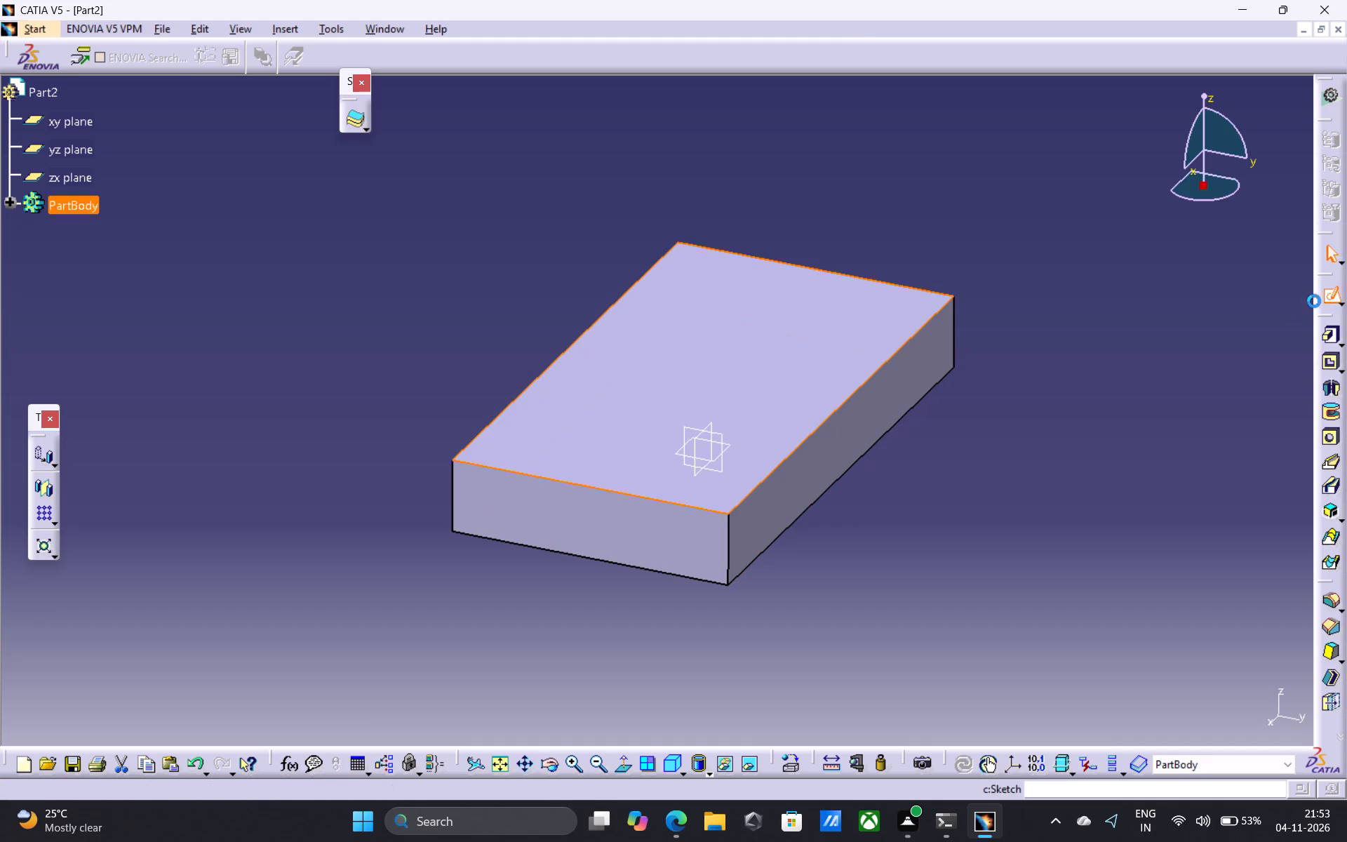
Draw a small centered rectangle in the top-face sketch, outside the block beyond its lower-left corner.
middle_drag(781, 302, 990, 321)
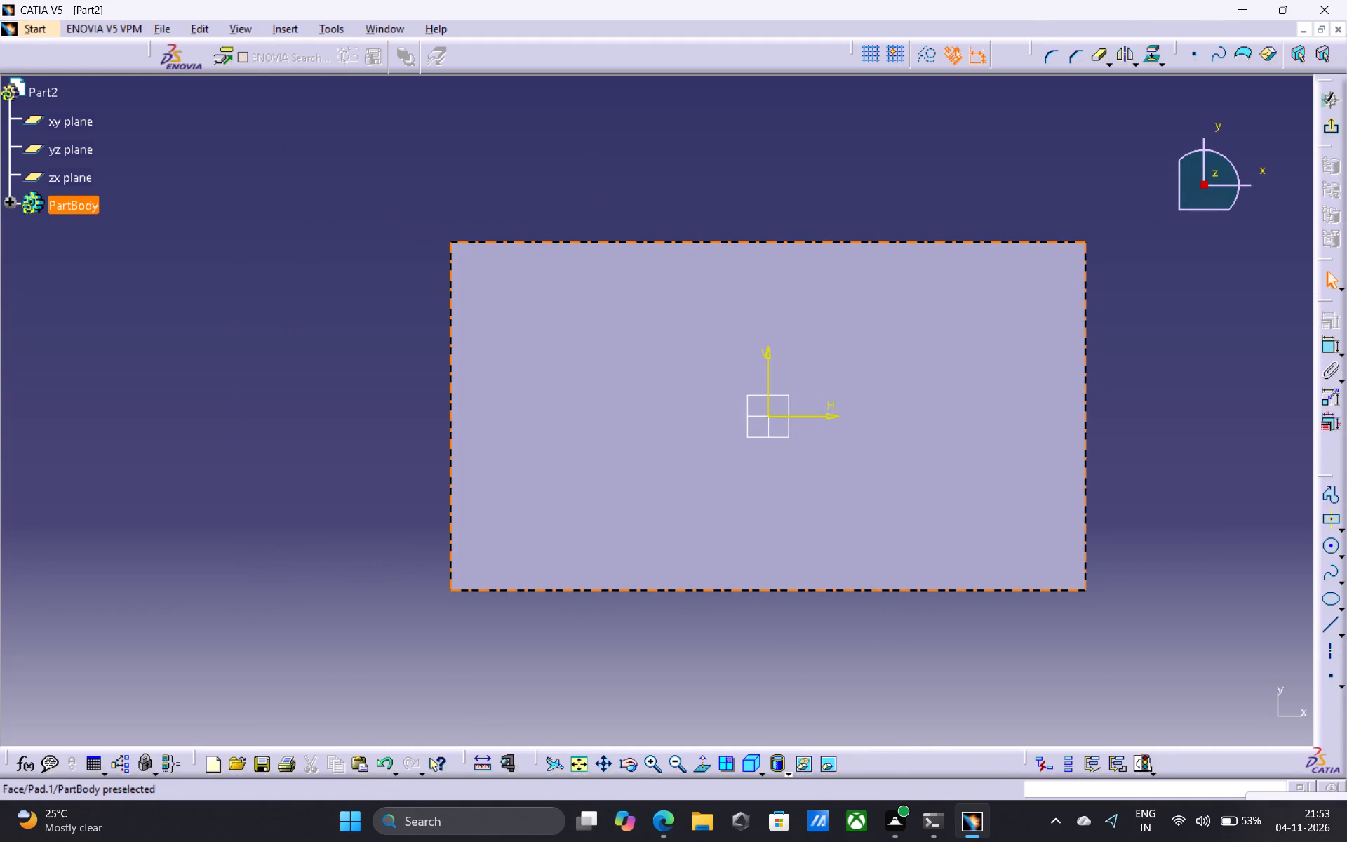
middle_drag(981, 339, 998, 282)
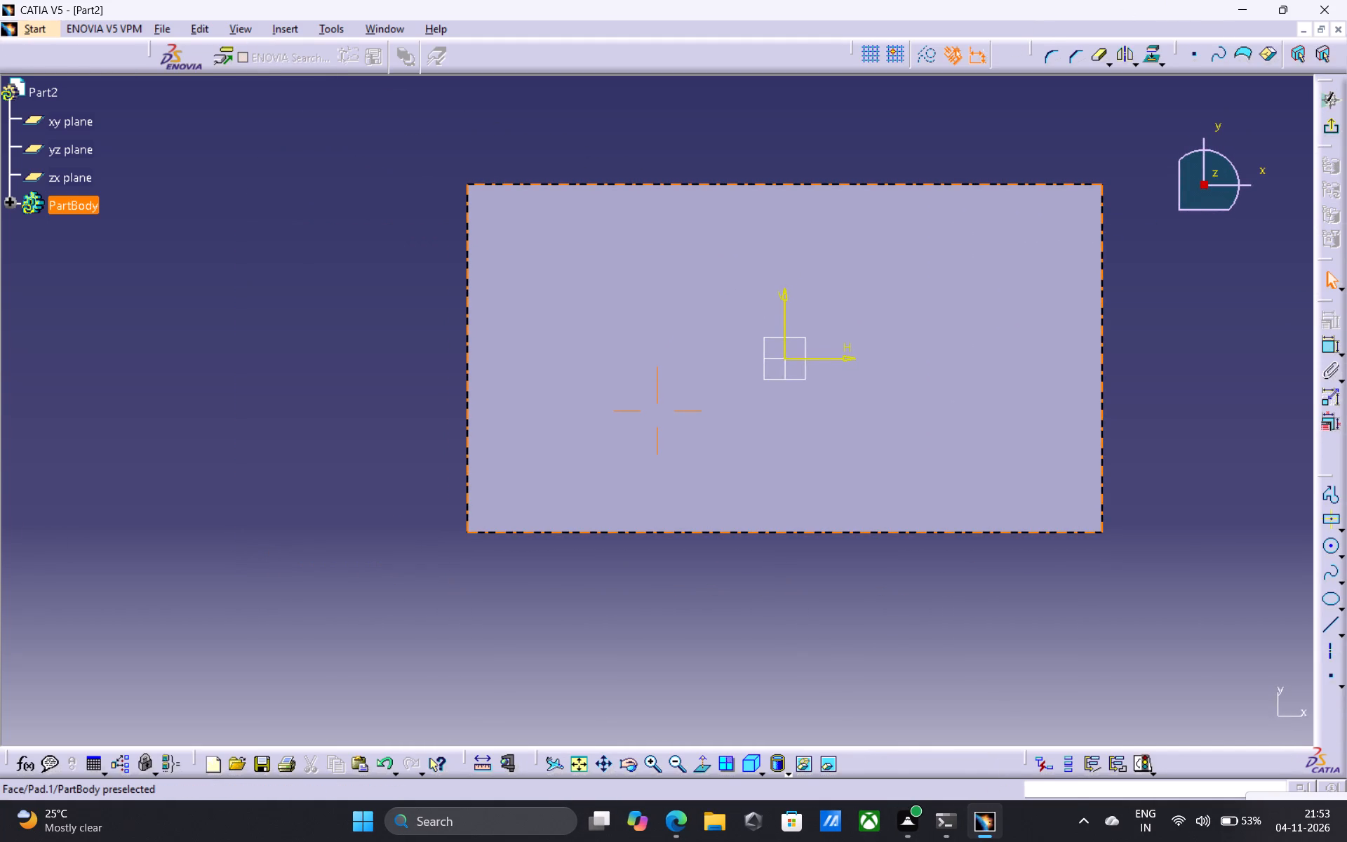
middle_drag(998, 282, 998, 281)
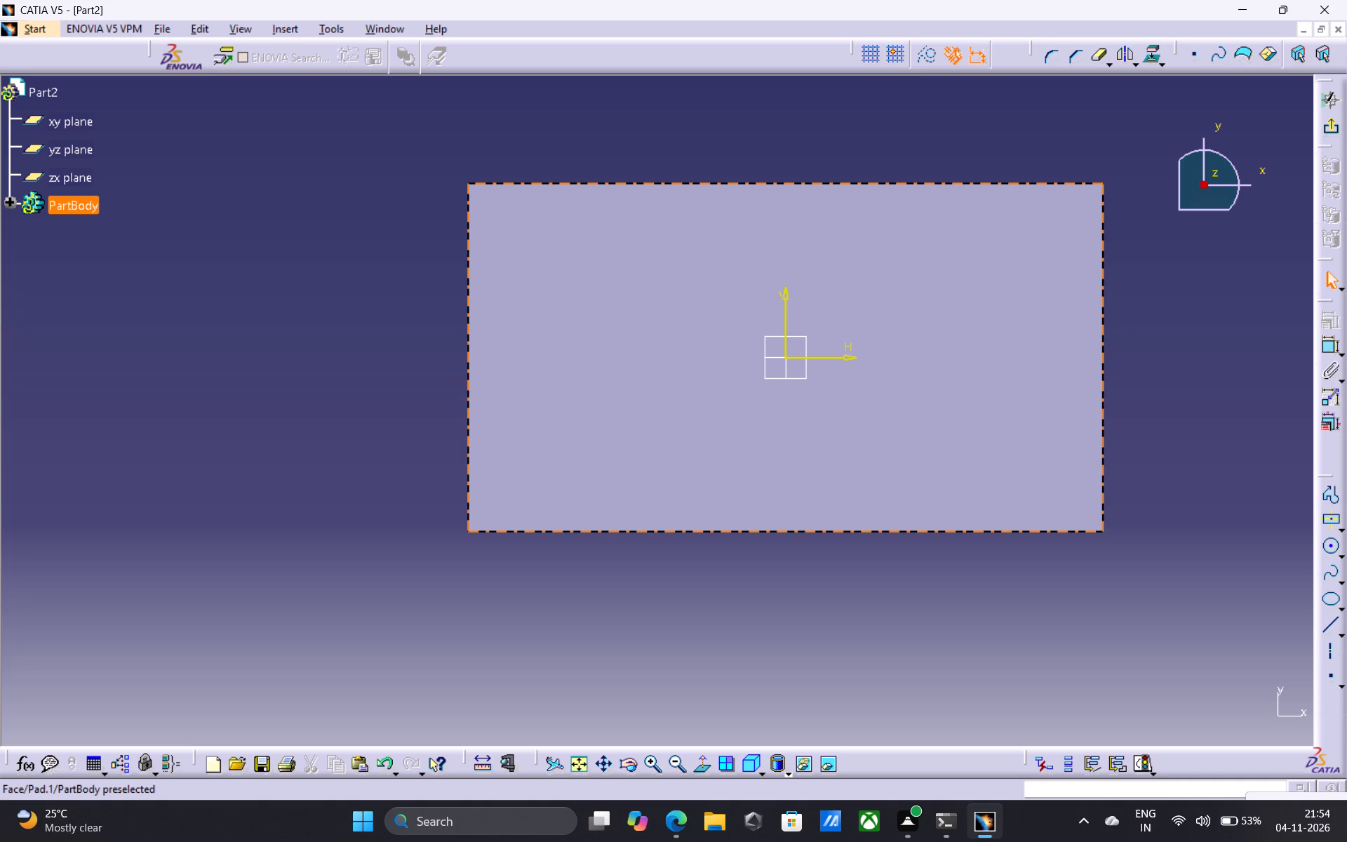
scroll(904, 420, down, 1)
middle_drag(904, 420, 904, 420)
middle_drag(904, 420, 788, 372)
click(1336, 521)
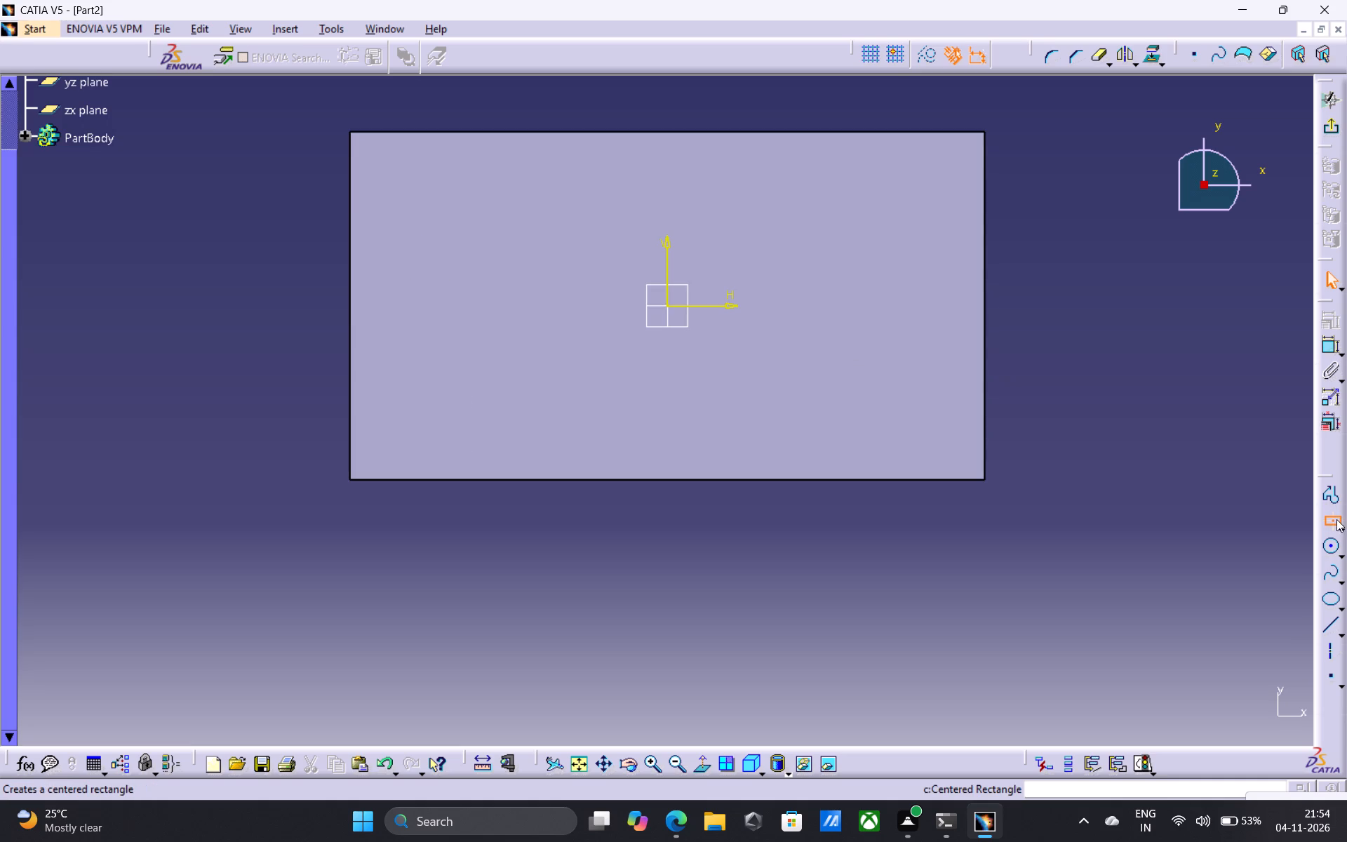
click(261, 593)
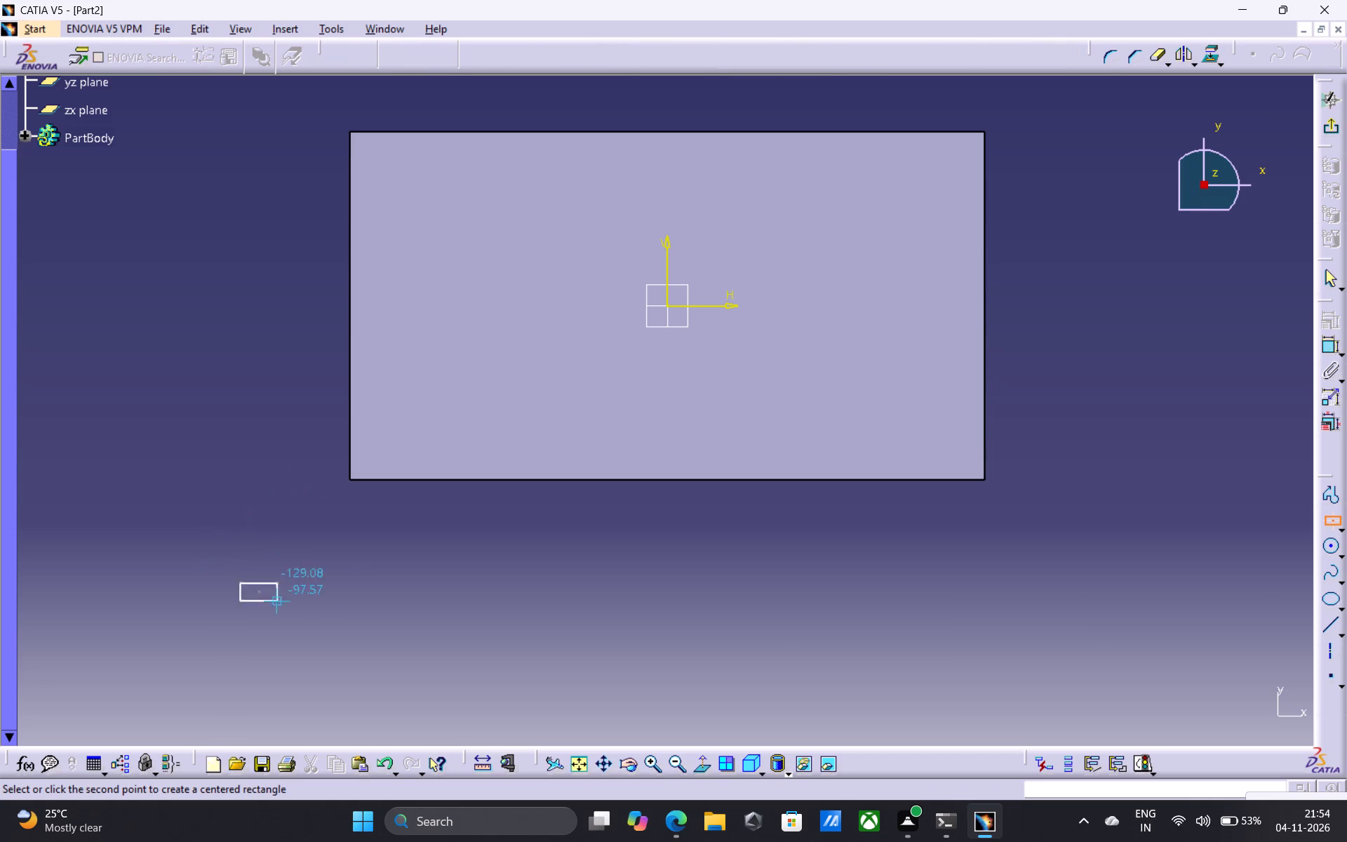
click(335, 657)
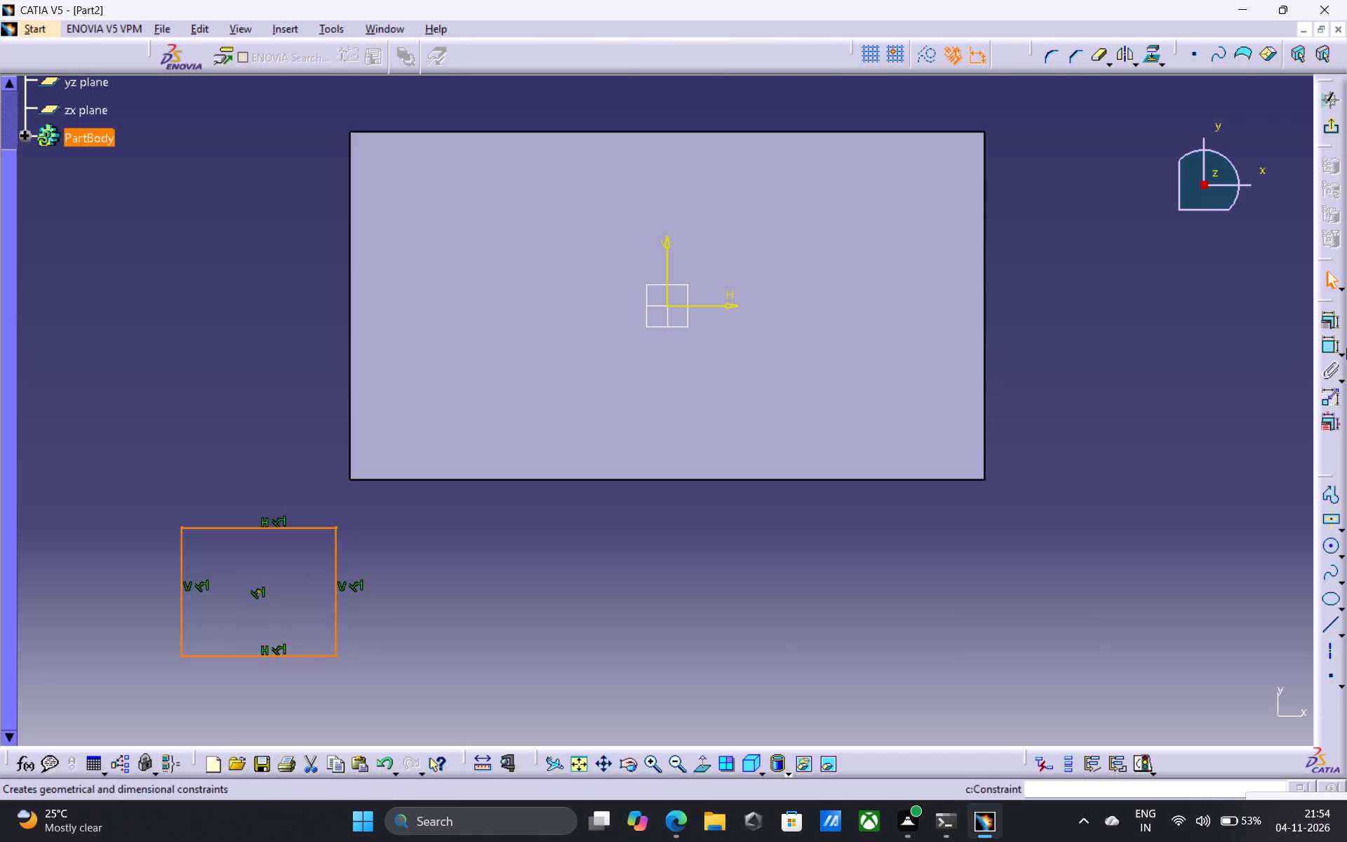
Dimension the height of the new top-face rectangle and set it to 115 mm.
drag(1327, 347, 1318, 349)
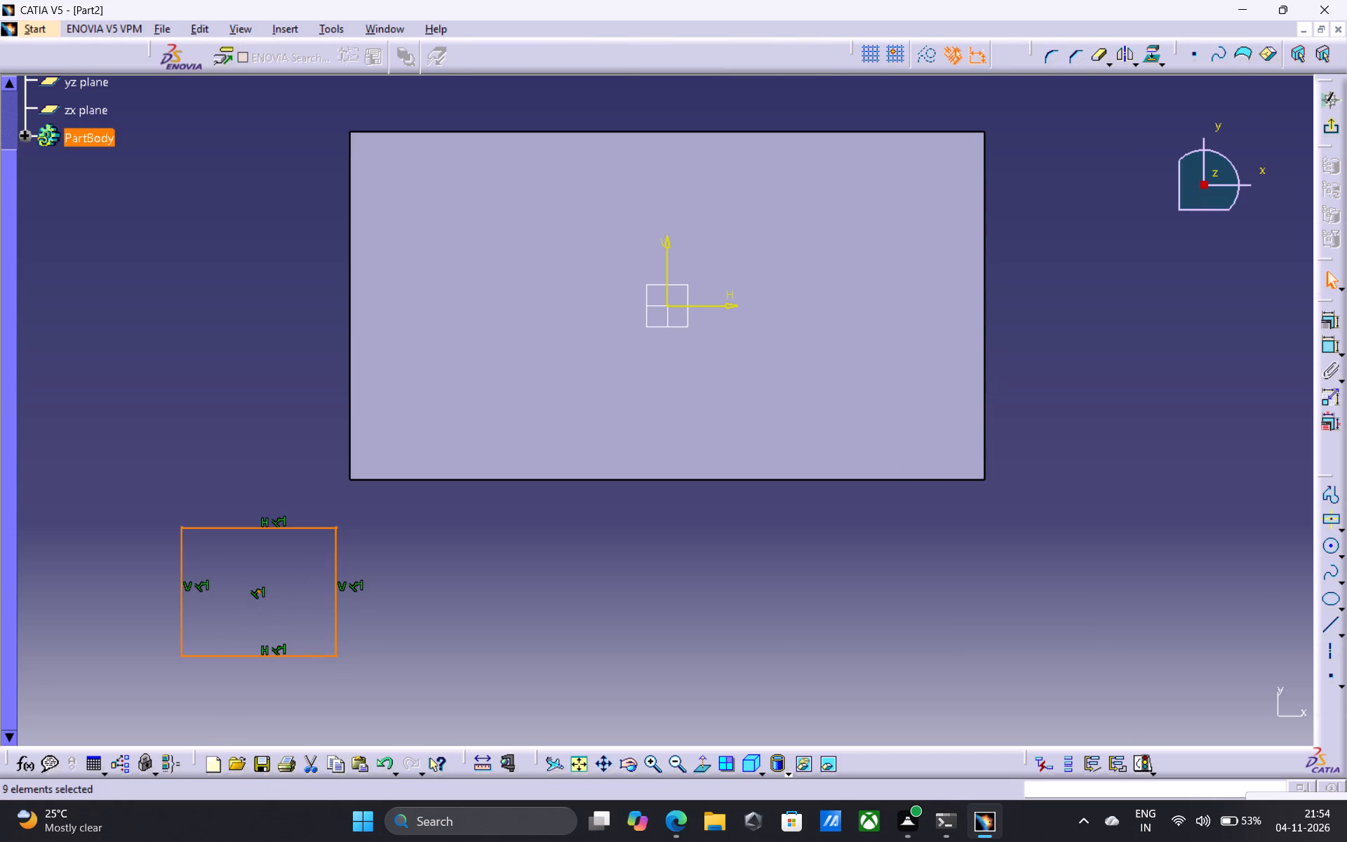
double_click(1328, 347)
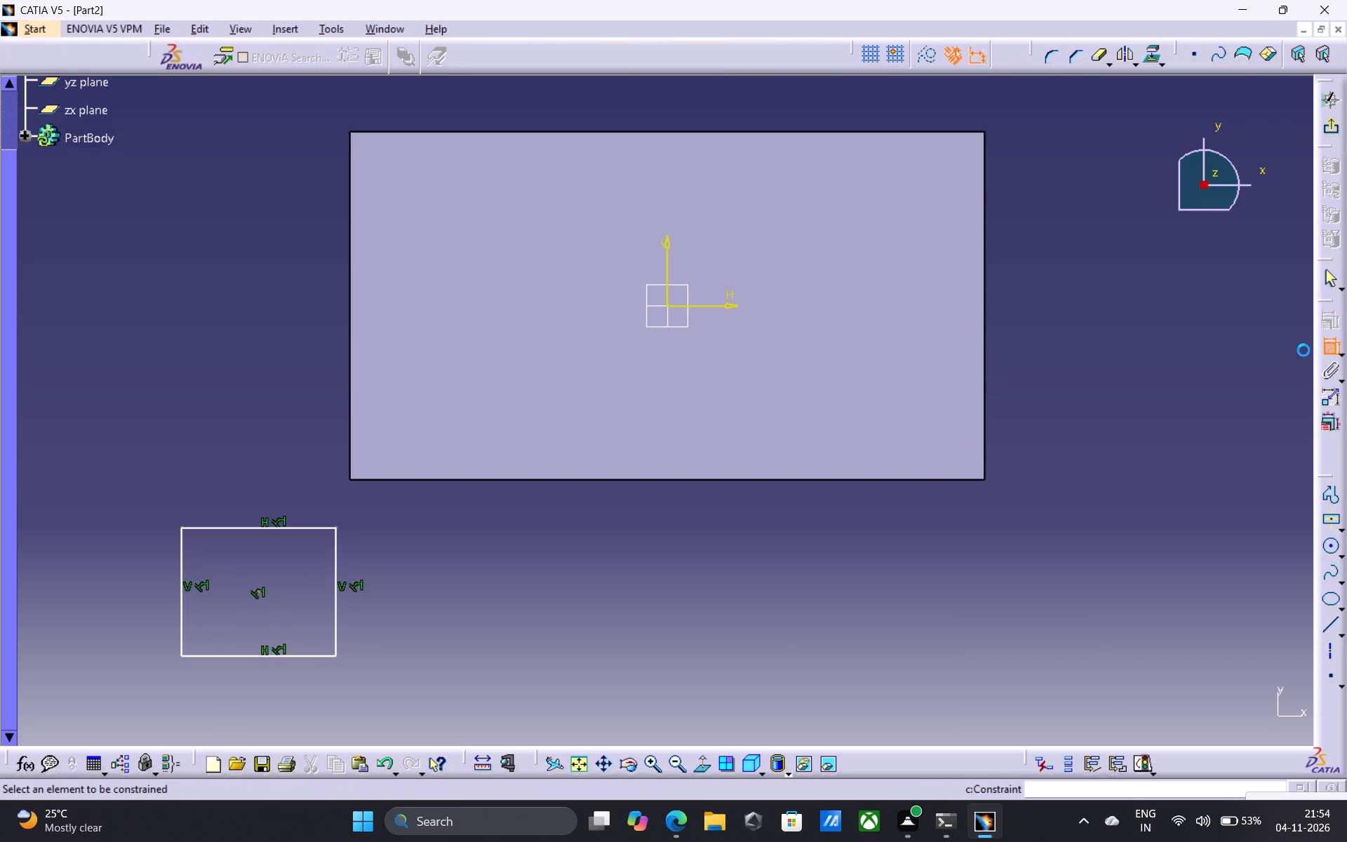
drag(337, 568, 352, 573)
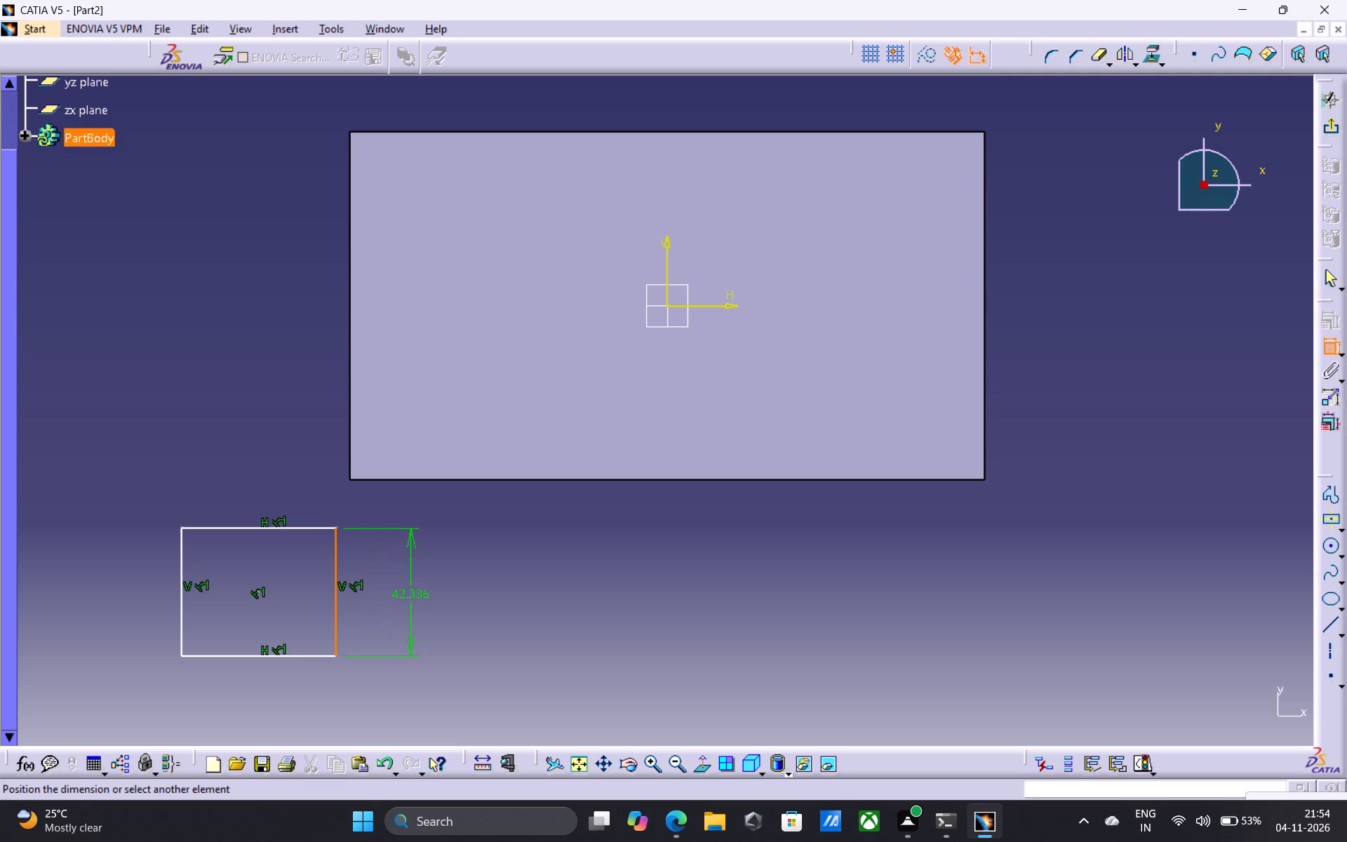
click(417, 599)
double_click(425, 592)
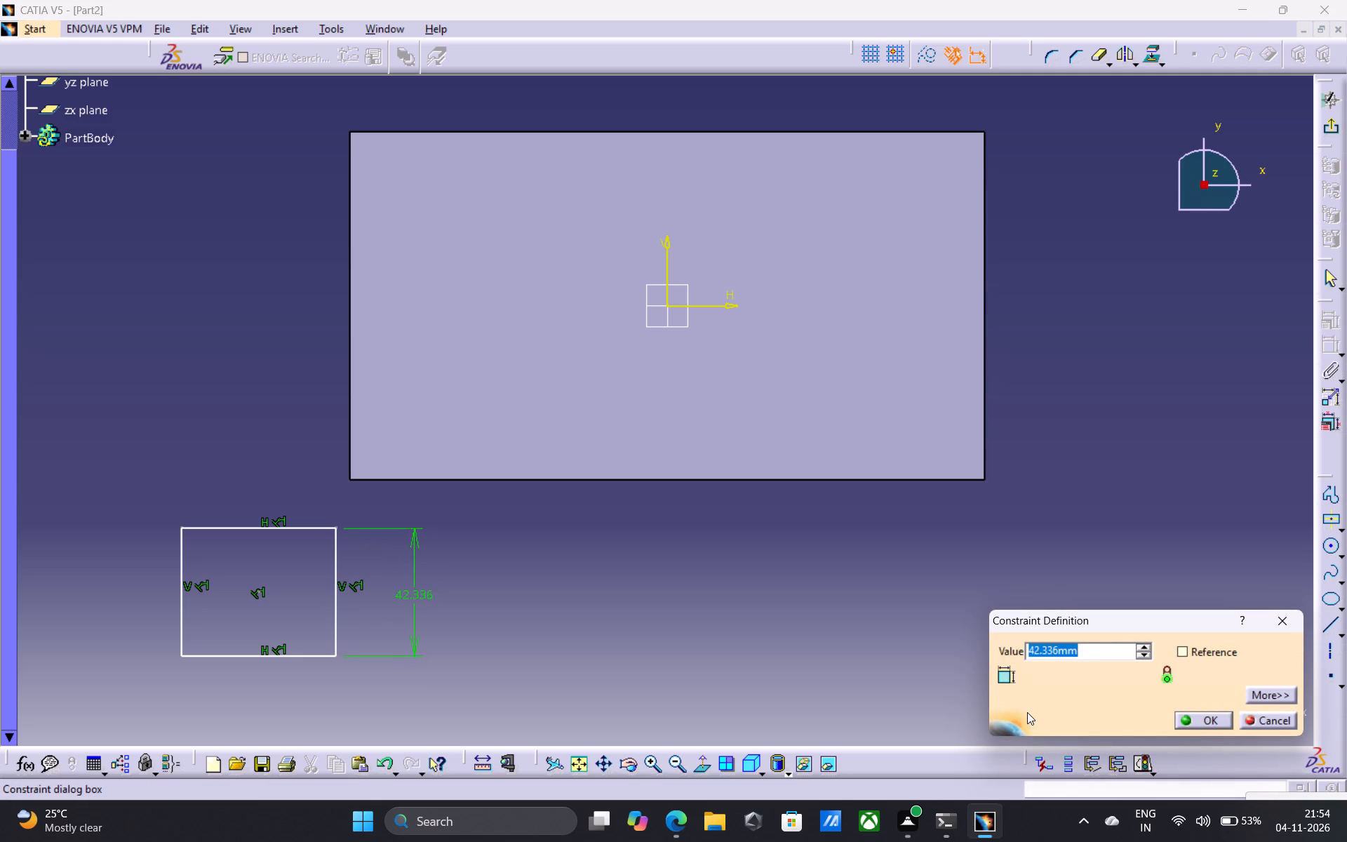
text(115)
key(Return)
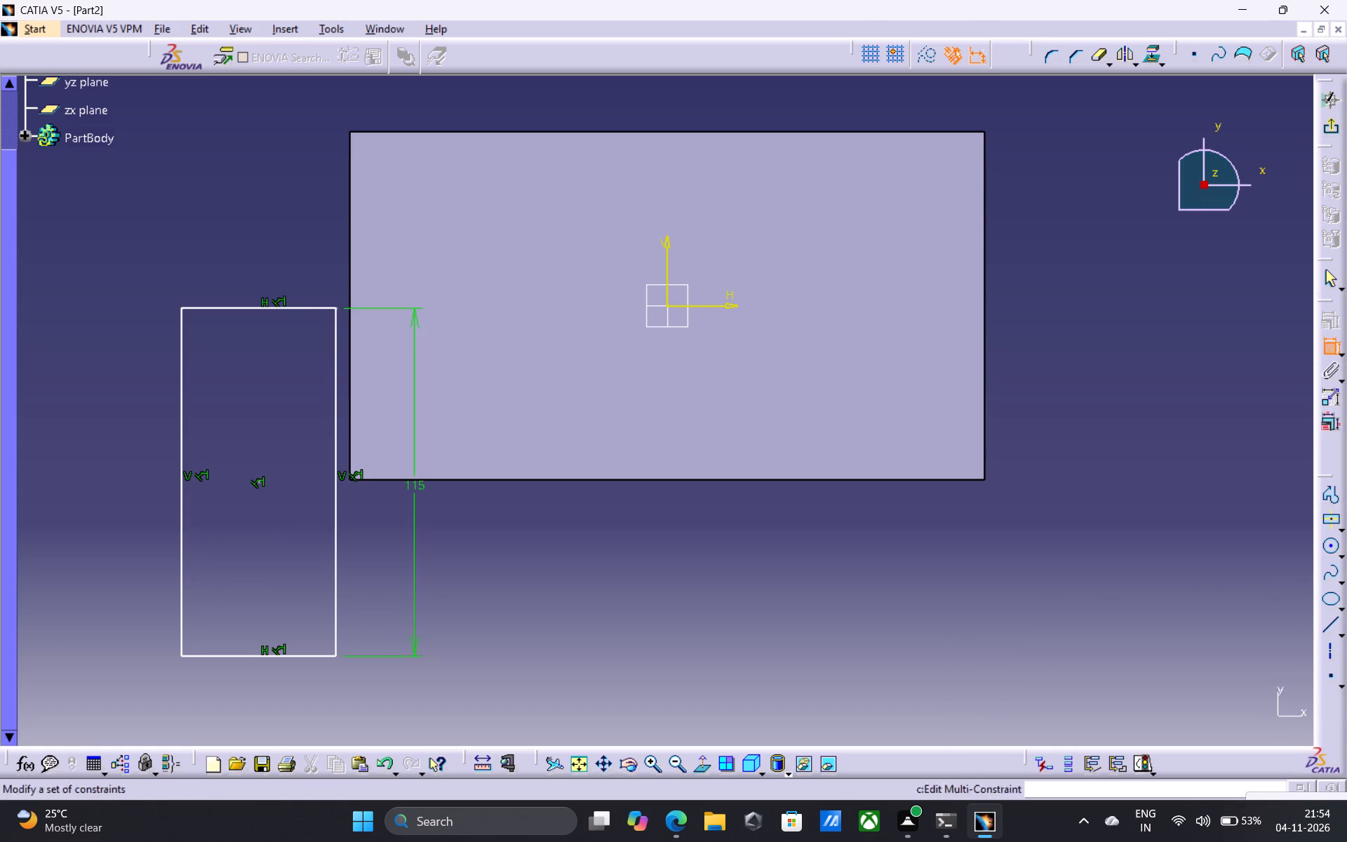
Dimension the new rectangle's horizontal width and set it to 100 mm.
click(236, 657)
double_click(240, 686)
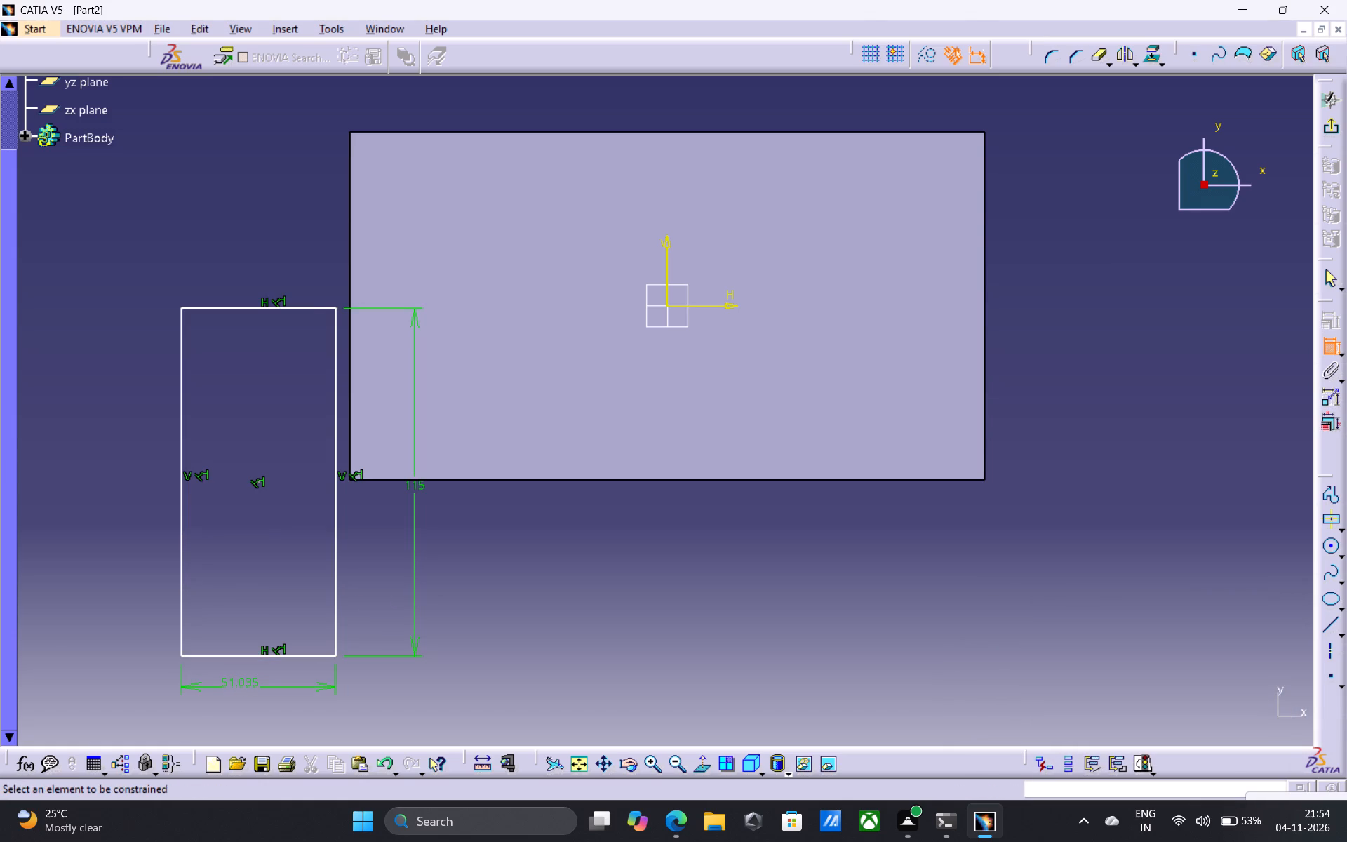
double_click(241, 686)
text(10)
key(Return)
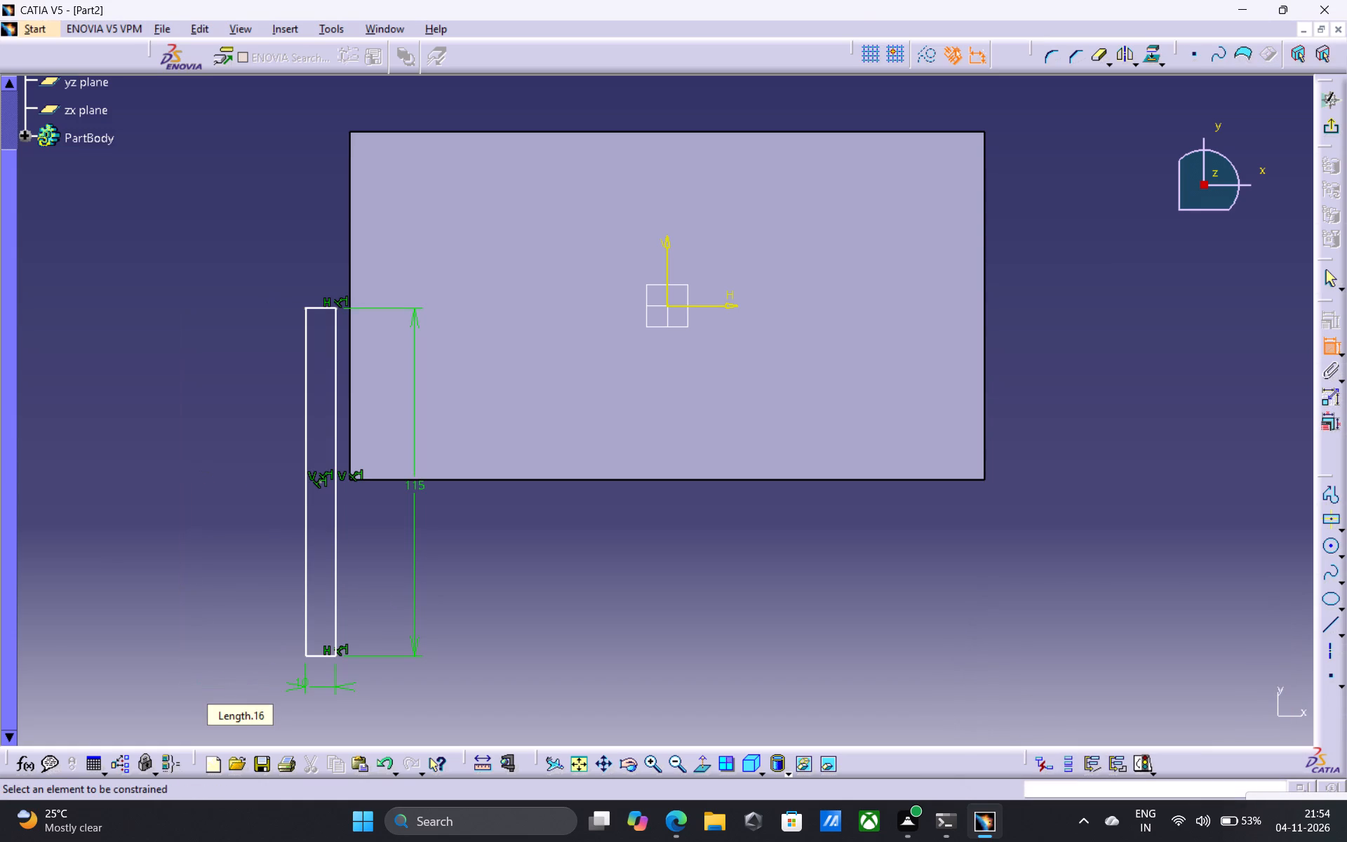
double_click(307, 690)
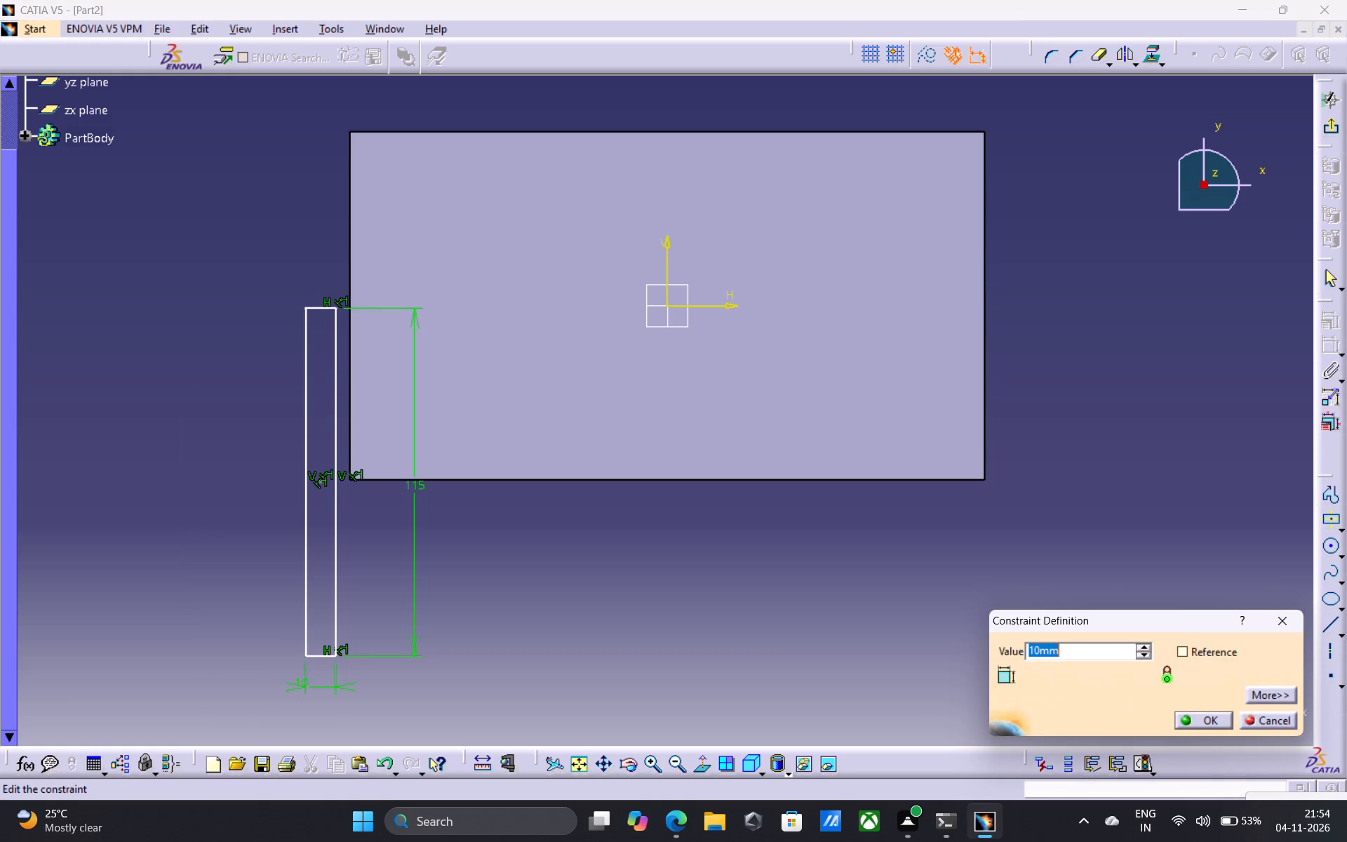
text(100)
key(Return)
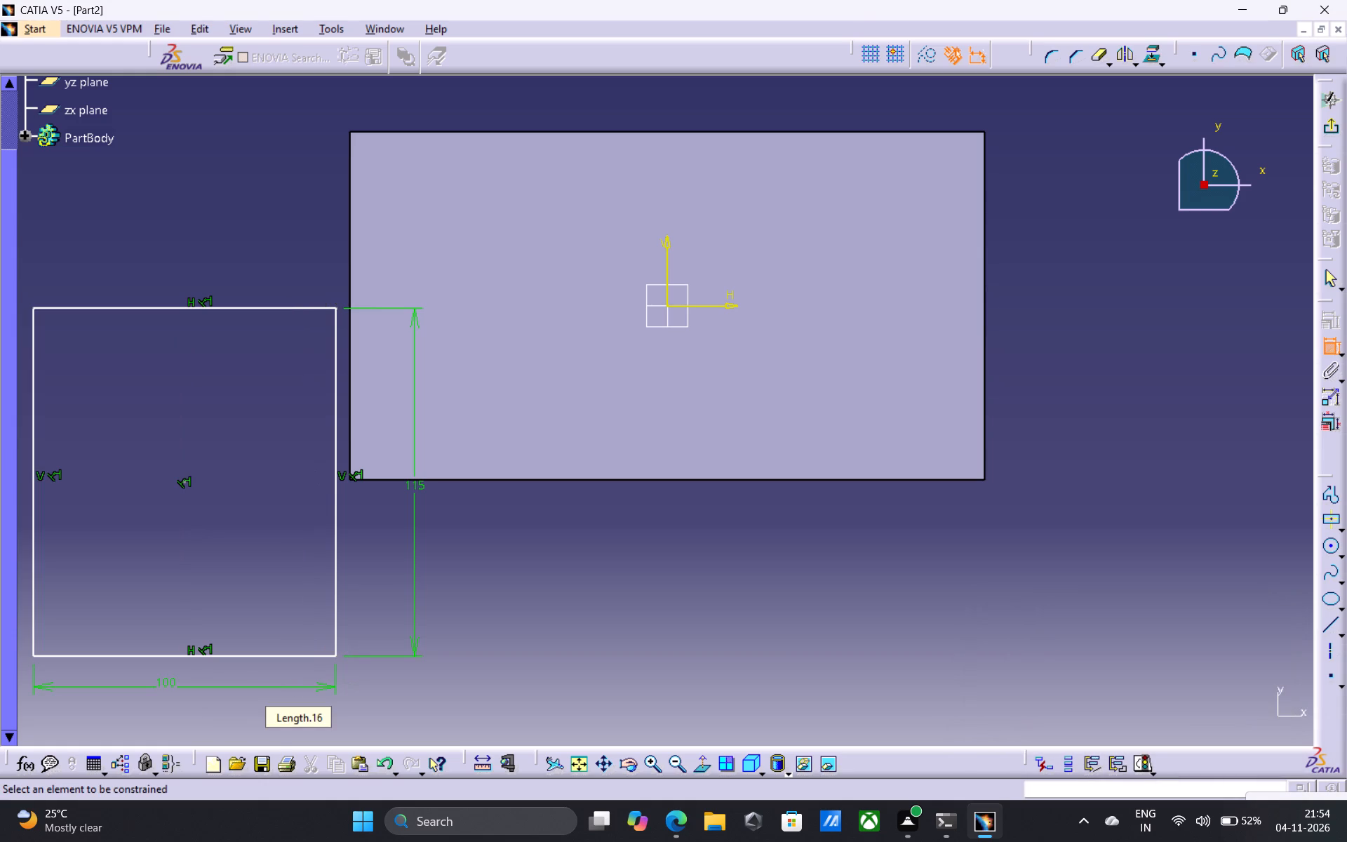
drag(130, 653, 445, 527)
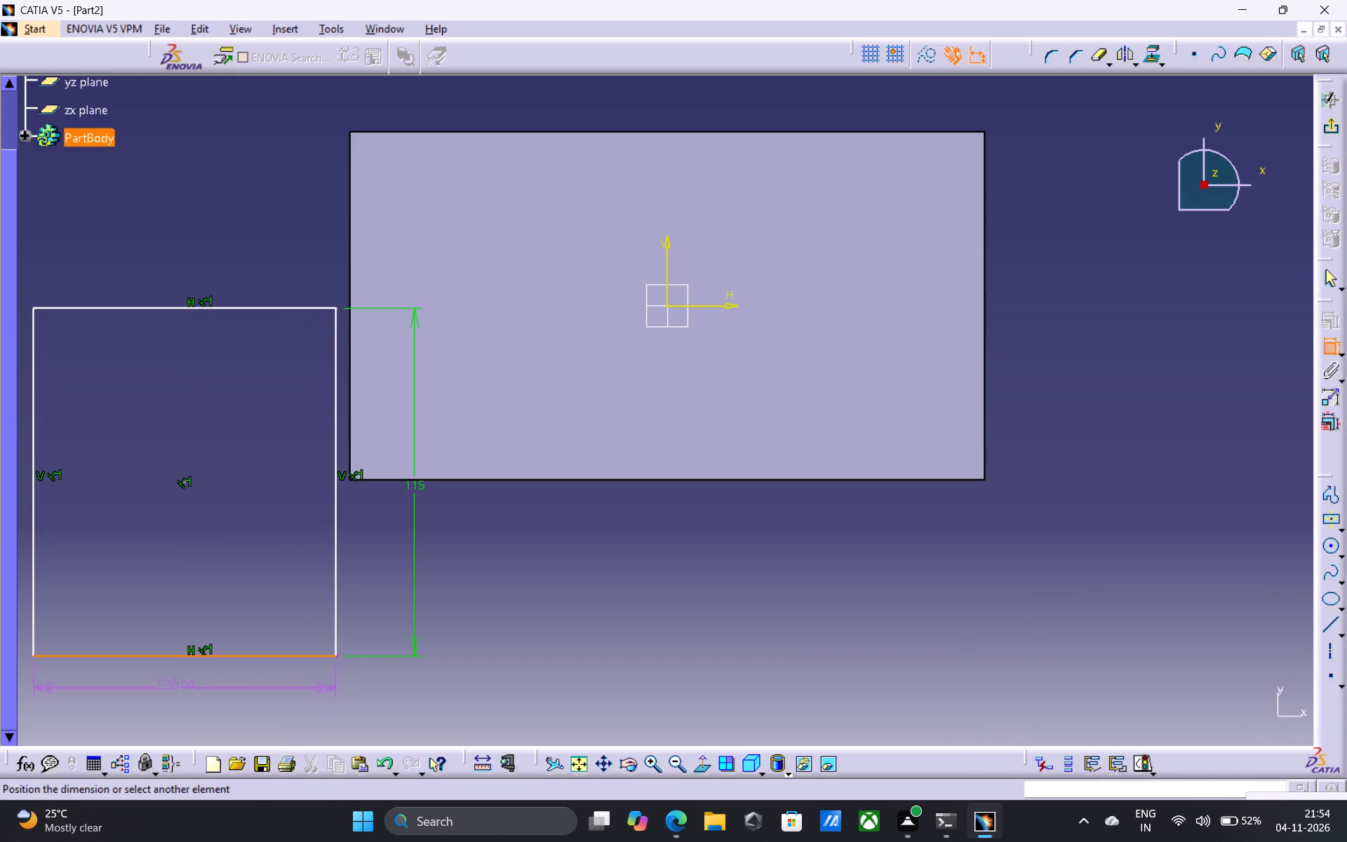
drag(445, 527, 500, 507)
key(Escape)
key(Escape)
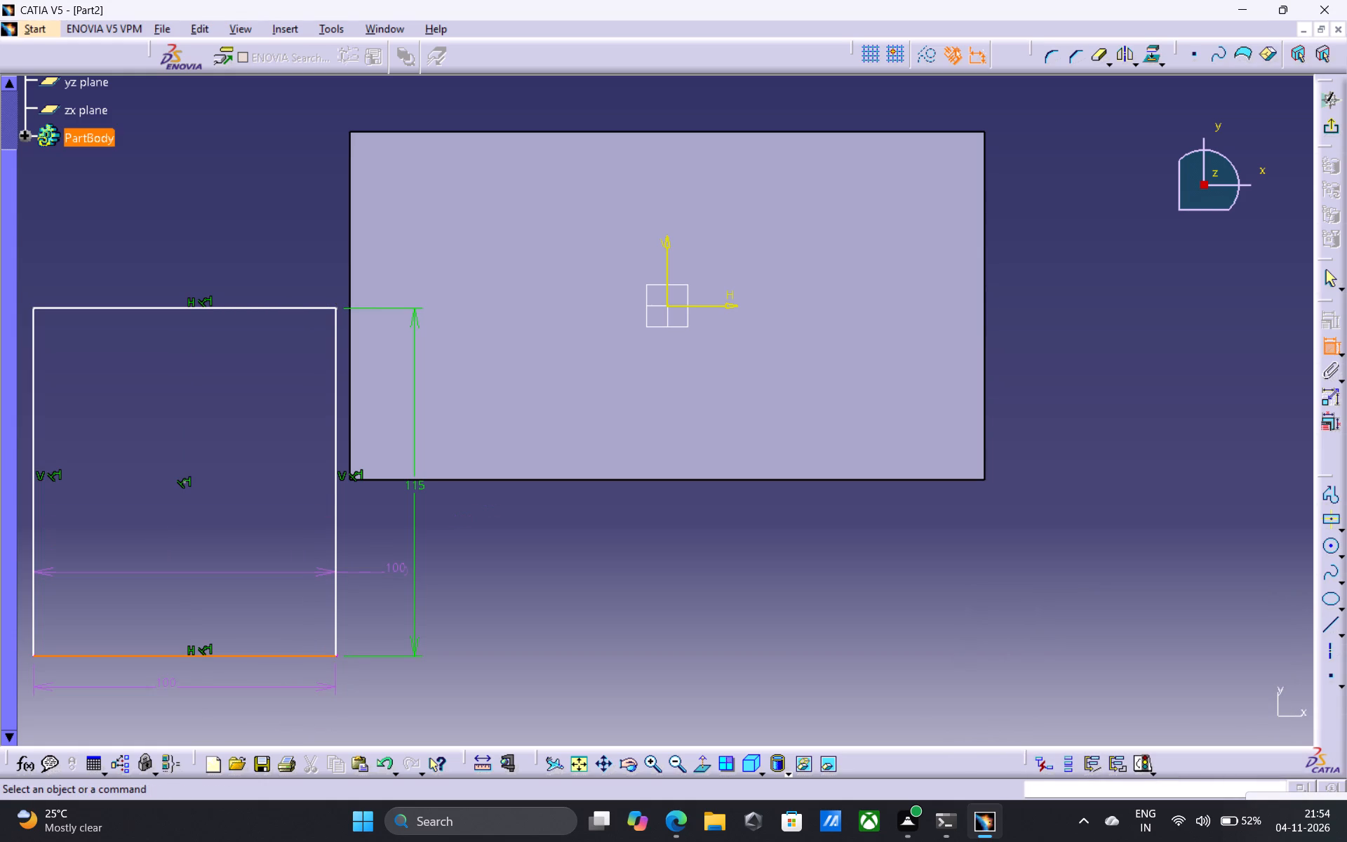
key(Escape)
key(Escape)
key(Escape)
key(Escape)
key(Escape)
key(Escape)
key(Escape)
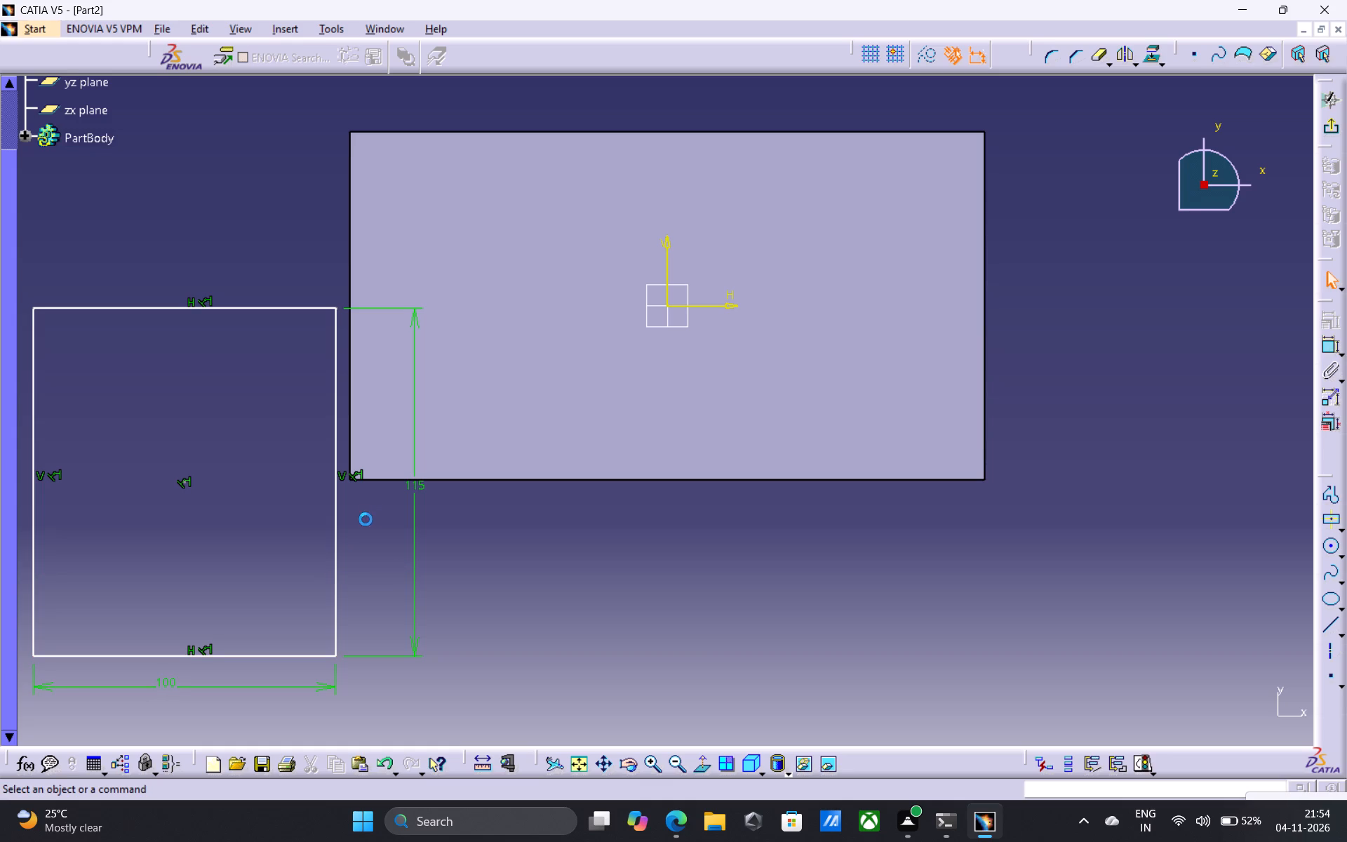
Move the 100 x 115 mm rectangle onto the block's top face, roughly midway along its length.
drag(337, 538, 814, 426)
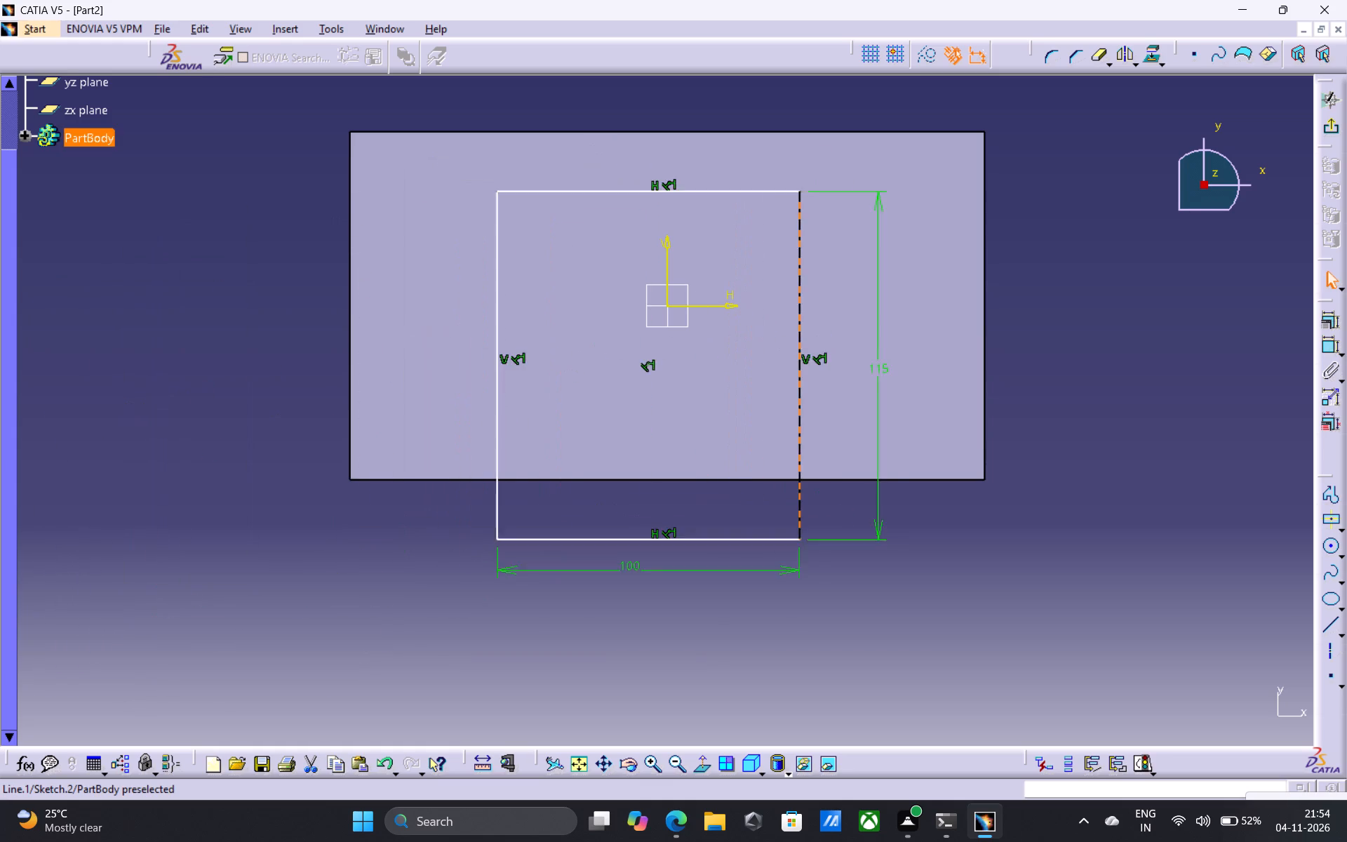
drag(814, 426, 807, 426)
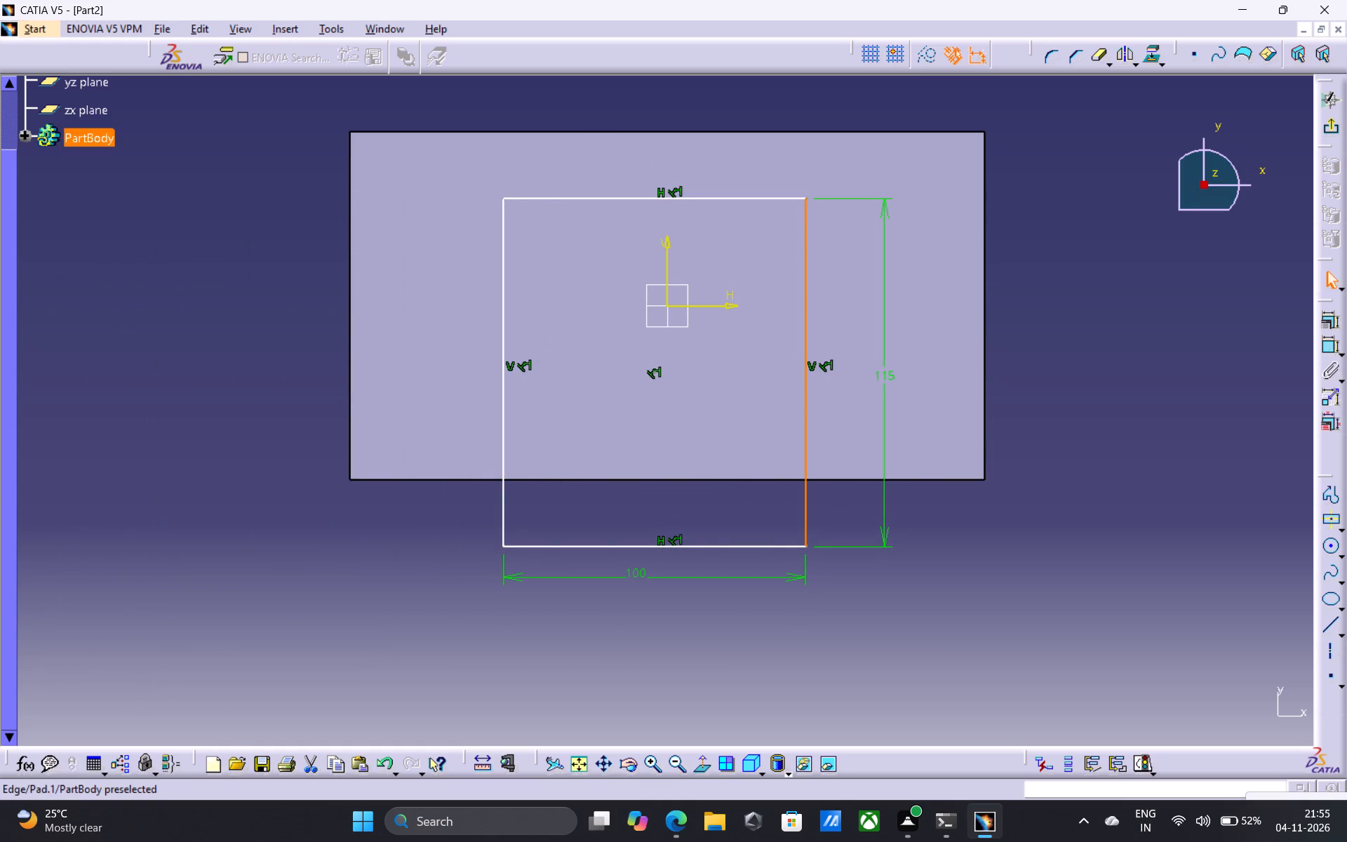
Constrain the rectangle's upper edge coincident with the block's upper long edge.
click(598, 194)
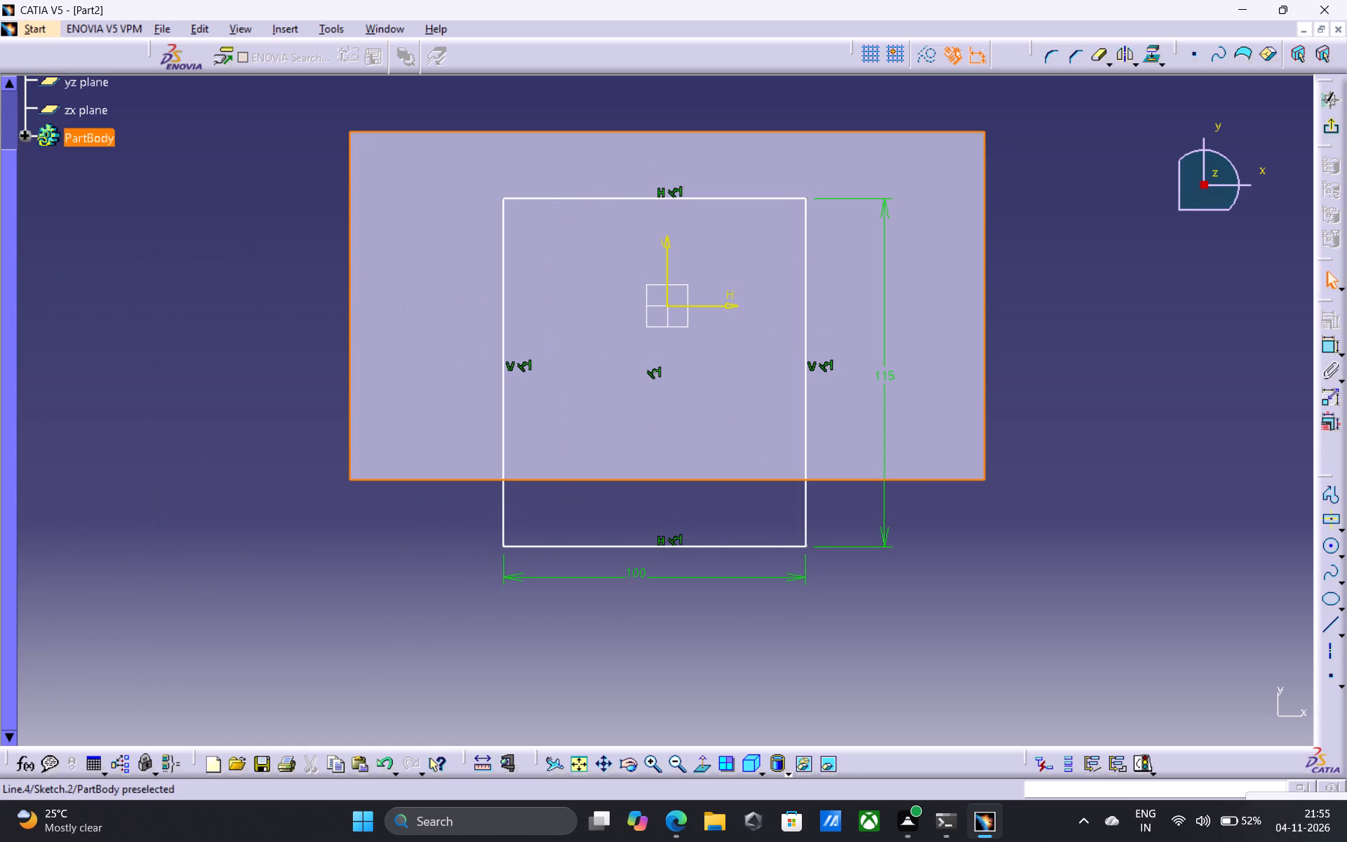
ctrl+click(633, 128)
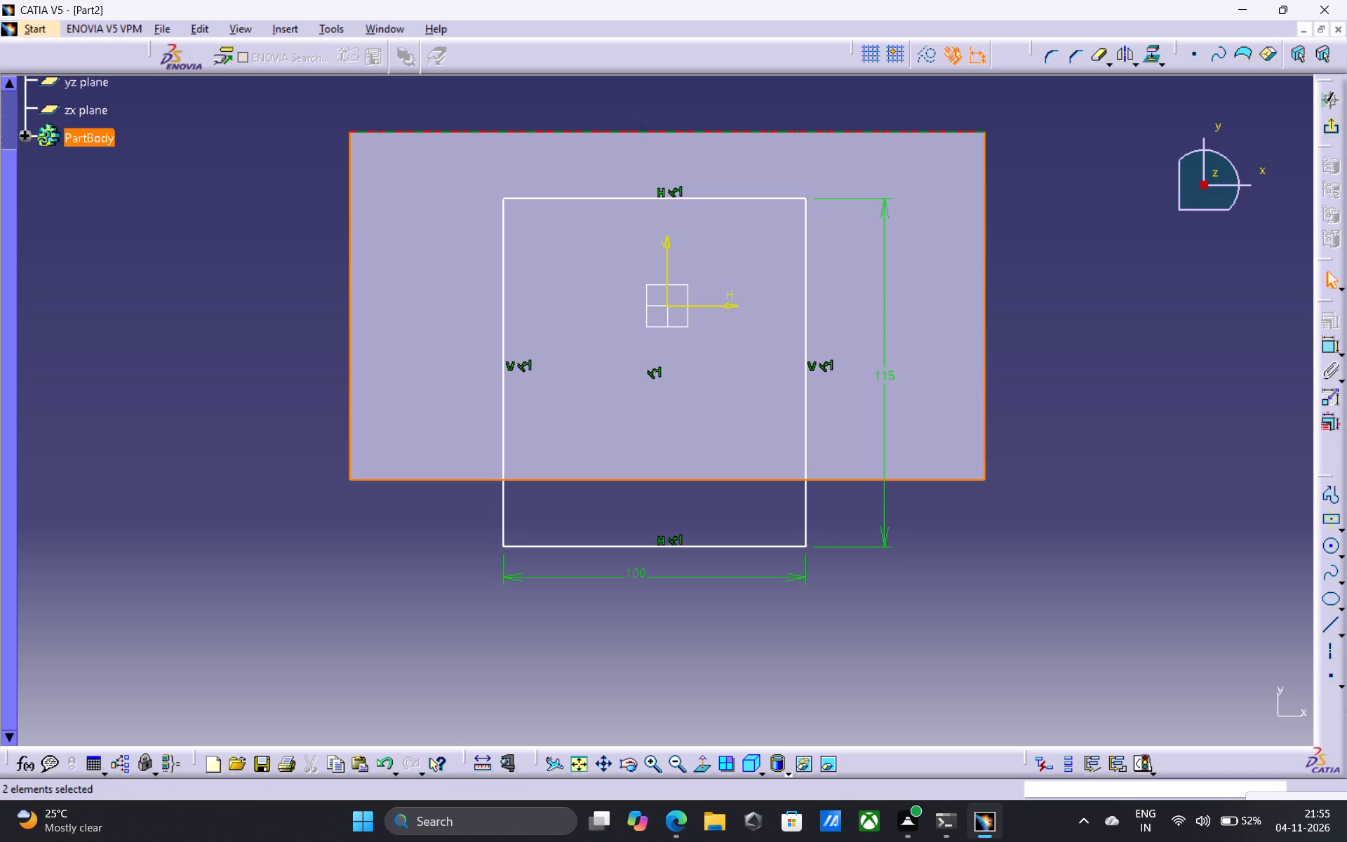
ctrl+click(622, 196)
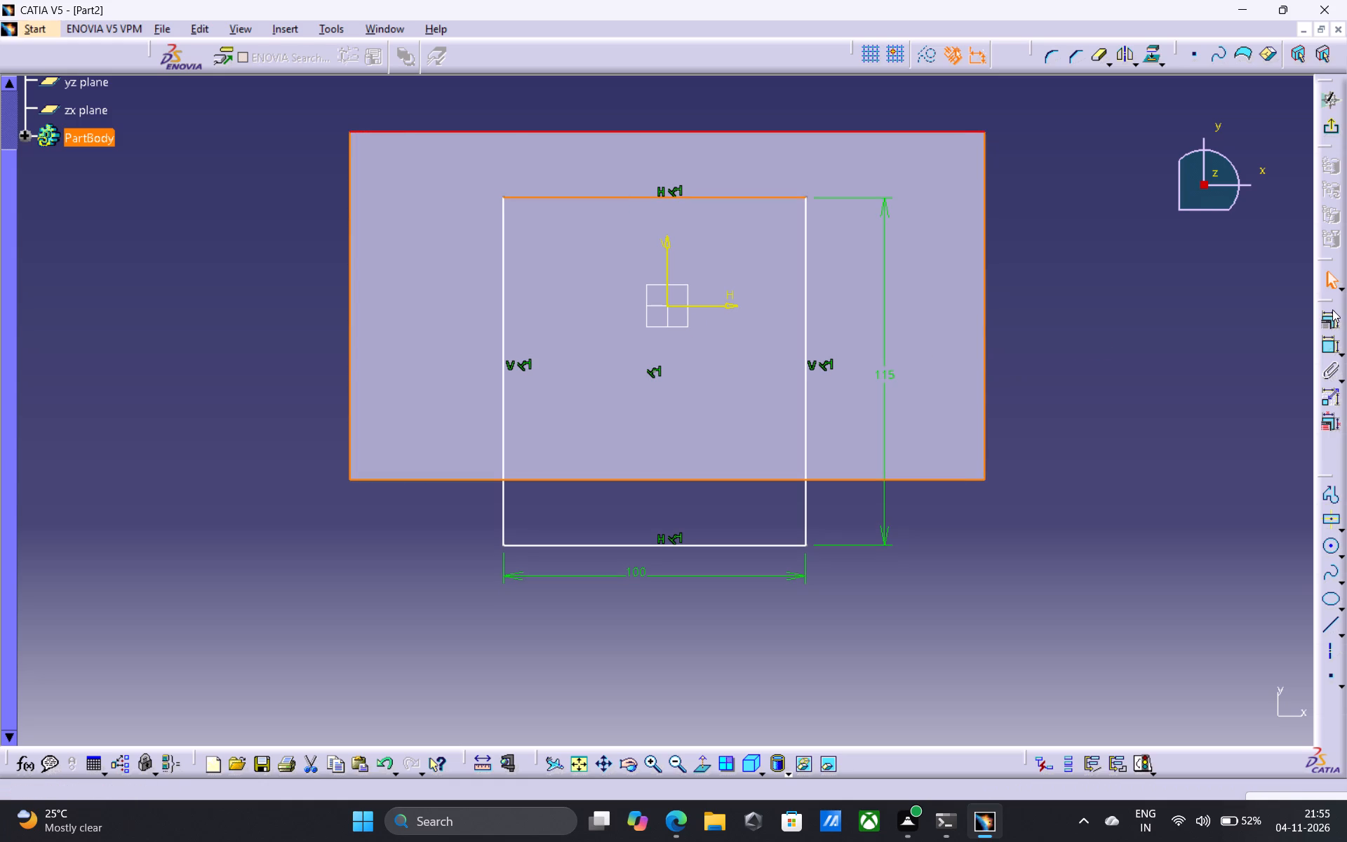
click(1329, 314)
click(1215, 544)
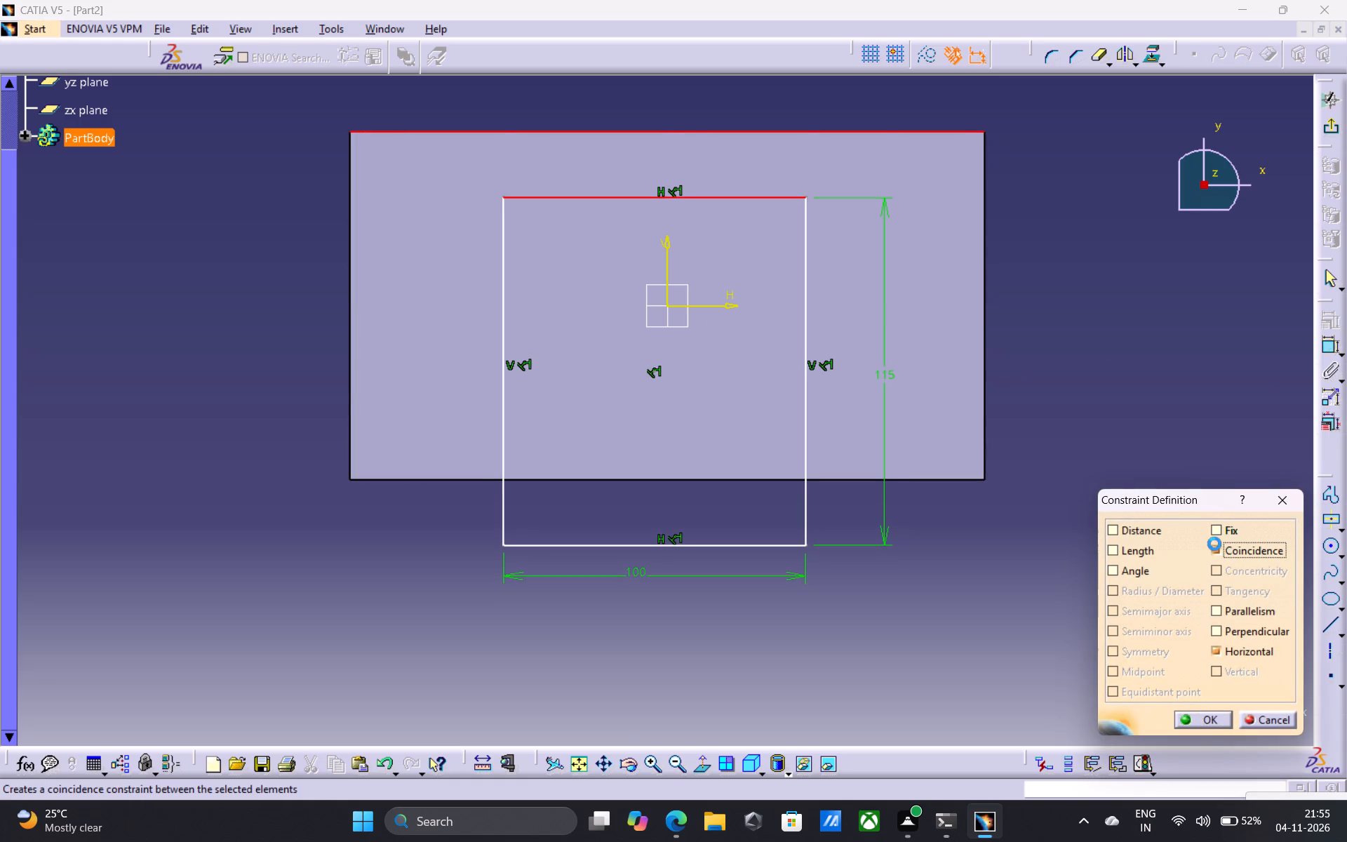
click(1192, 723)
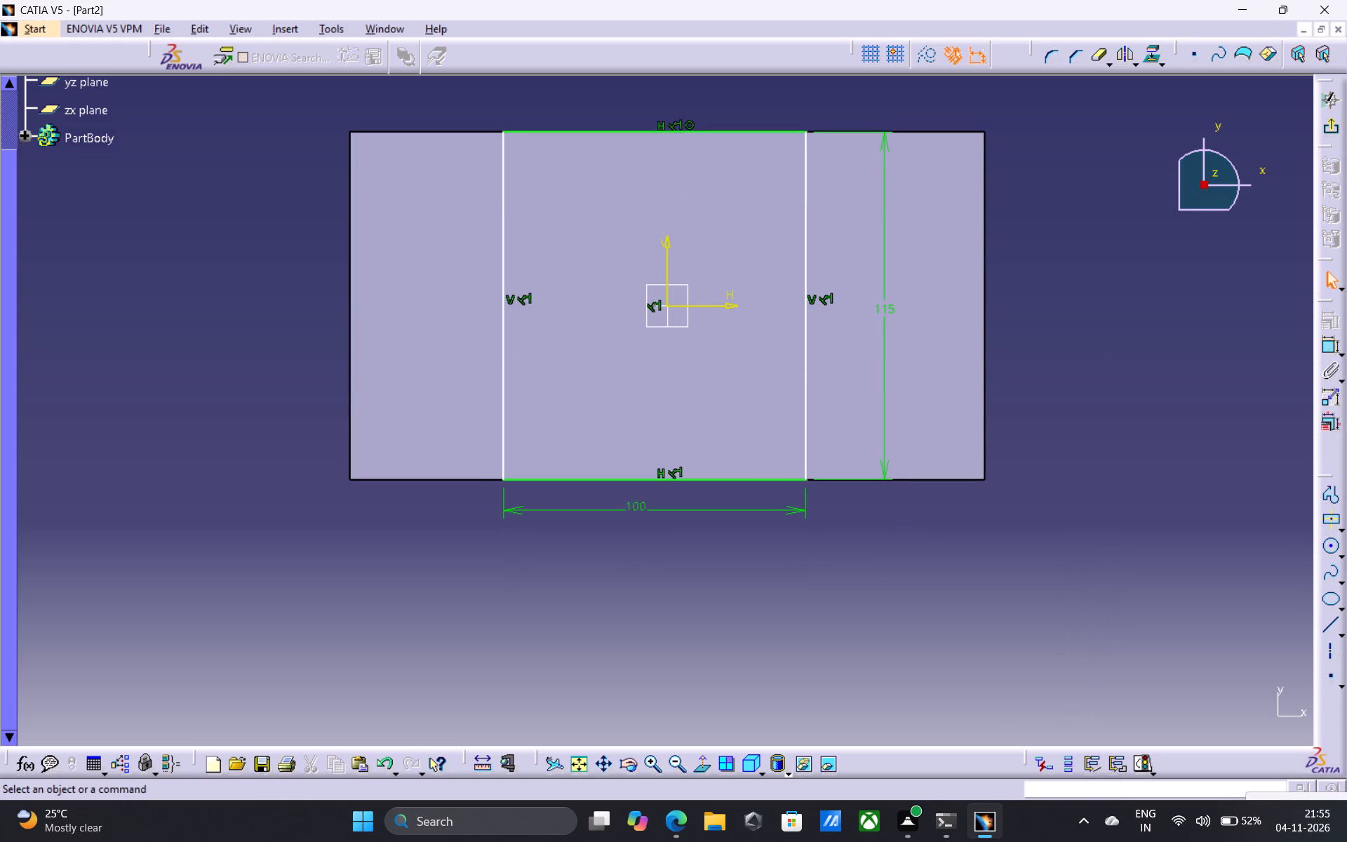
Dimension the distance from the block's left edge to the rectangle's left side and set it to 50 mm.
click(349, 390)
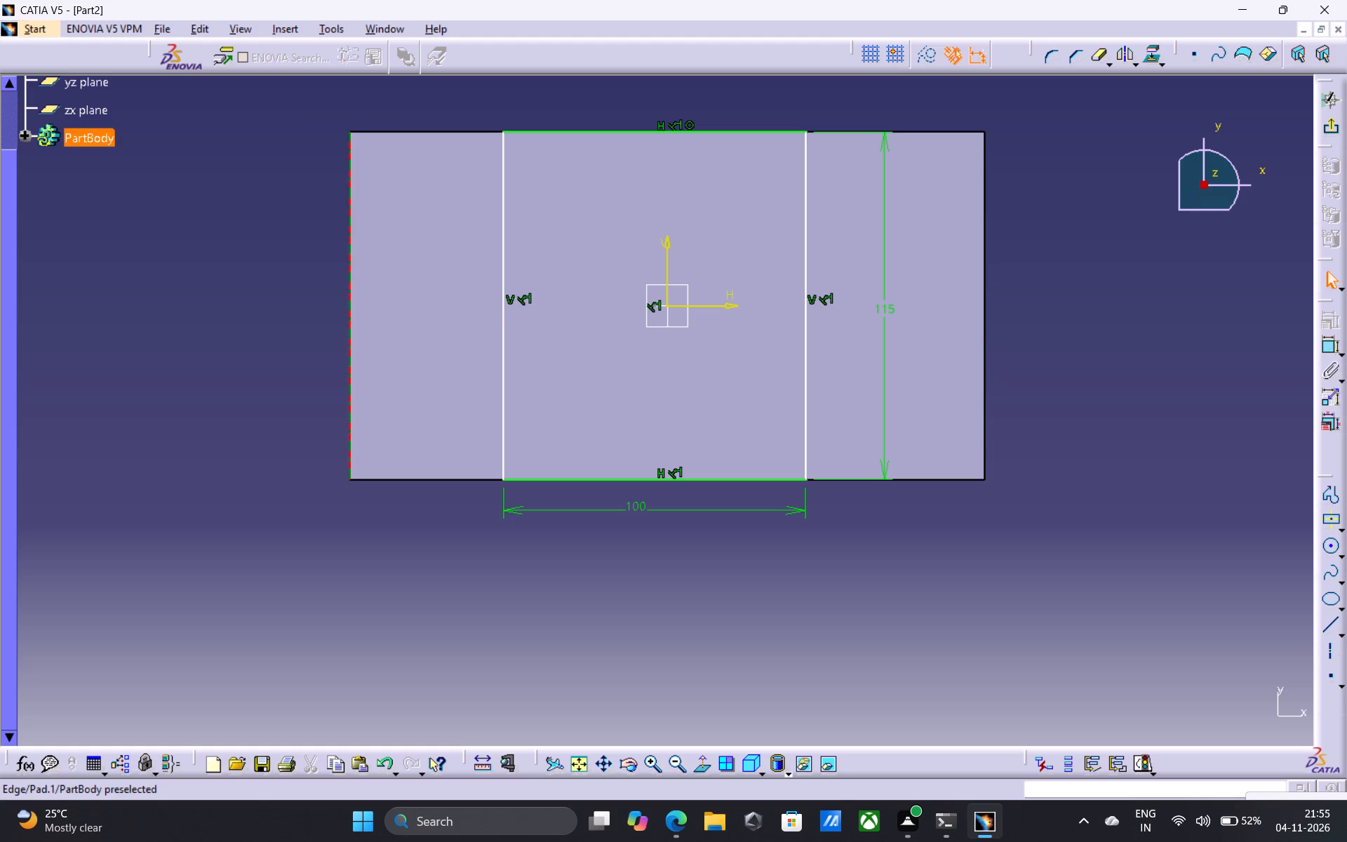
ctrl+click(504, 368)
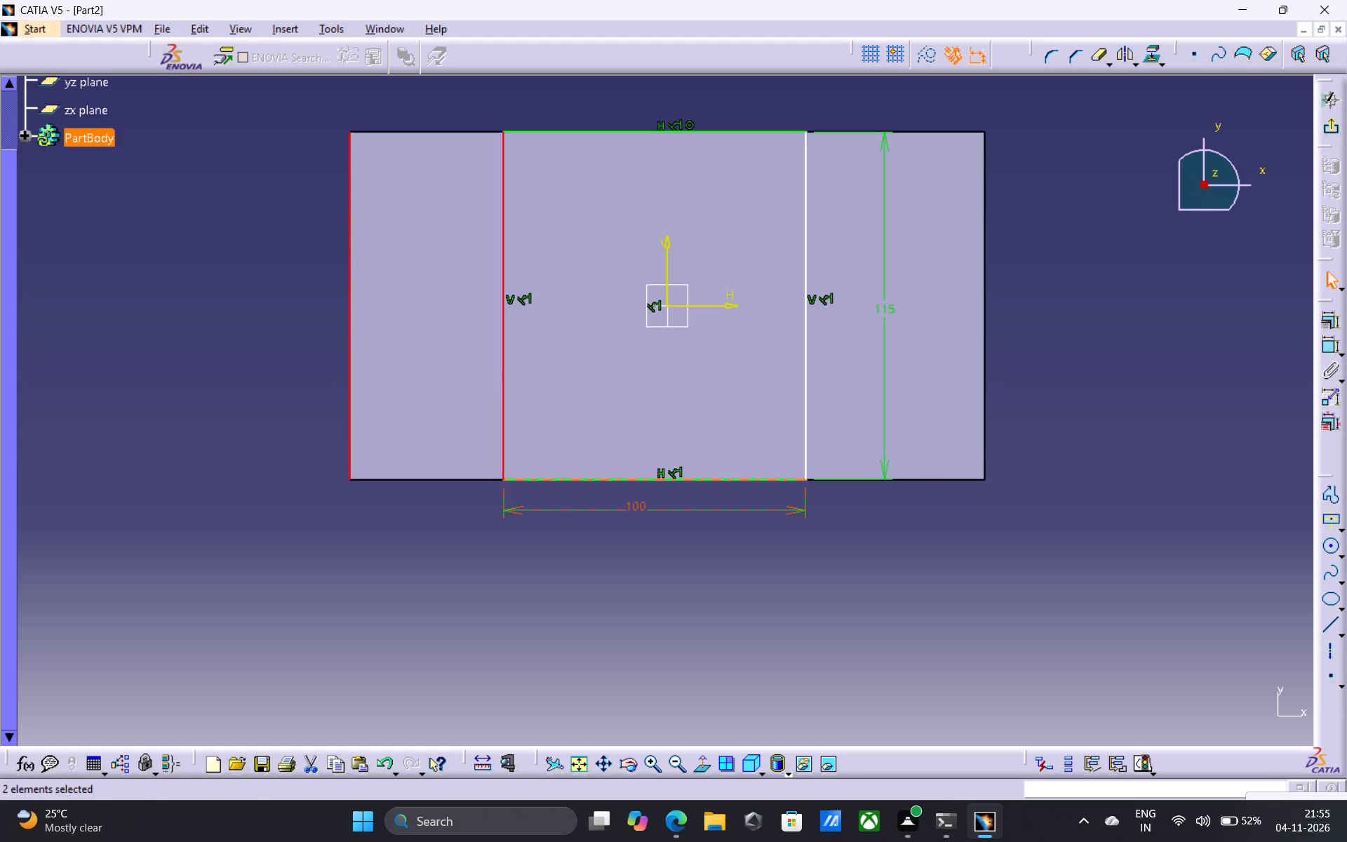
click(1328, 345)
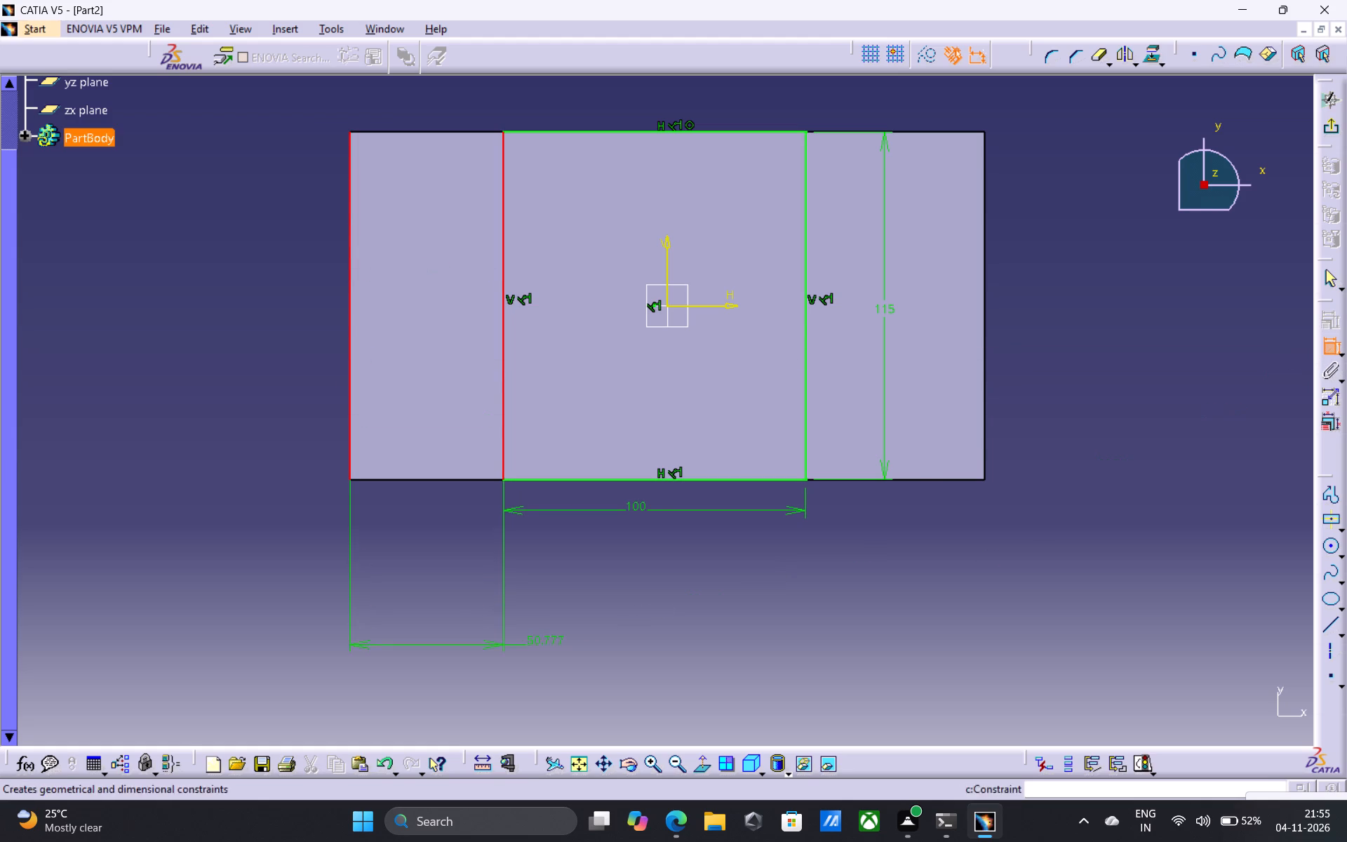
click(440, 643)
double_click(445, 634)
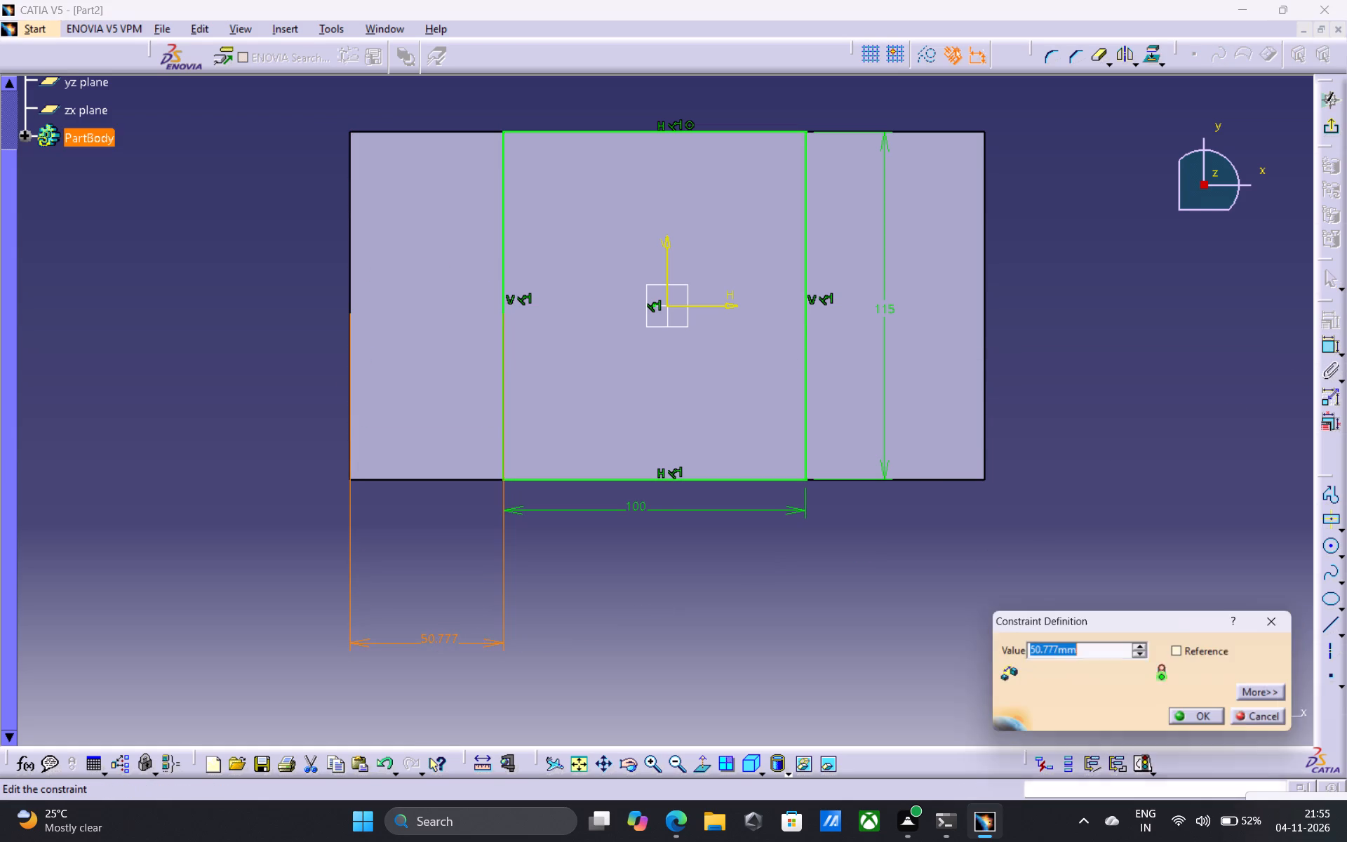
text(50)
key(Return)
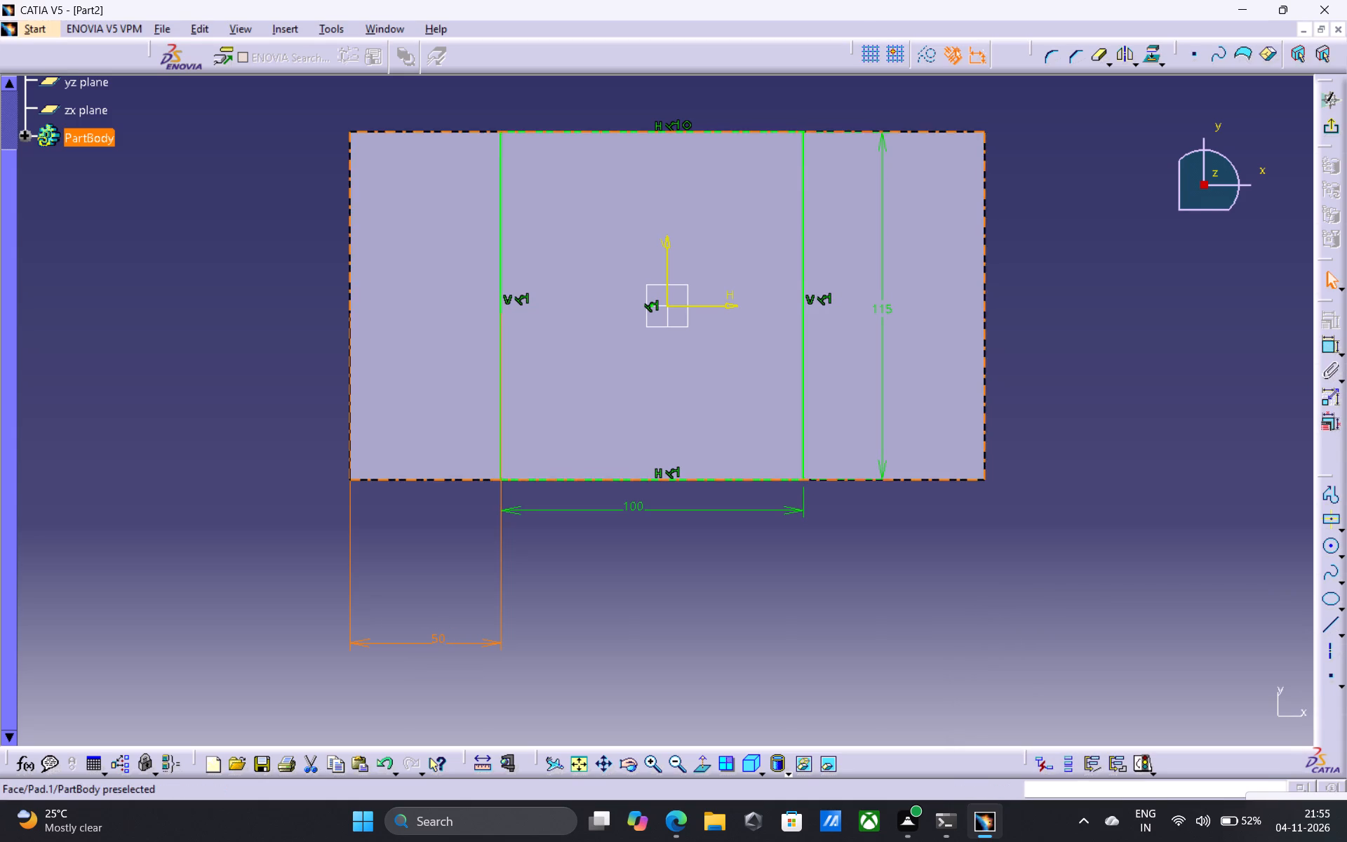
Add a distance dimension between the rectangle's right side and the block's right edge, placed below the block.
click(1327, 345)
drag(1327, 345, 1317, 346)
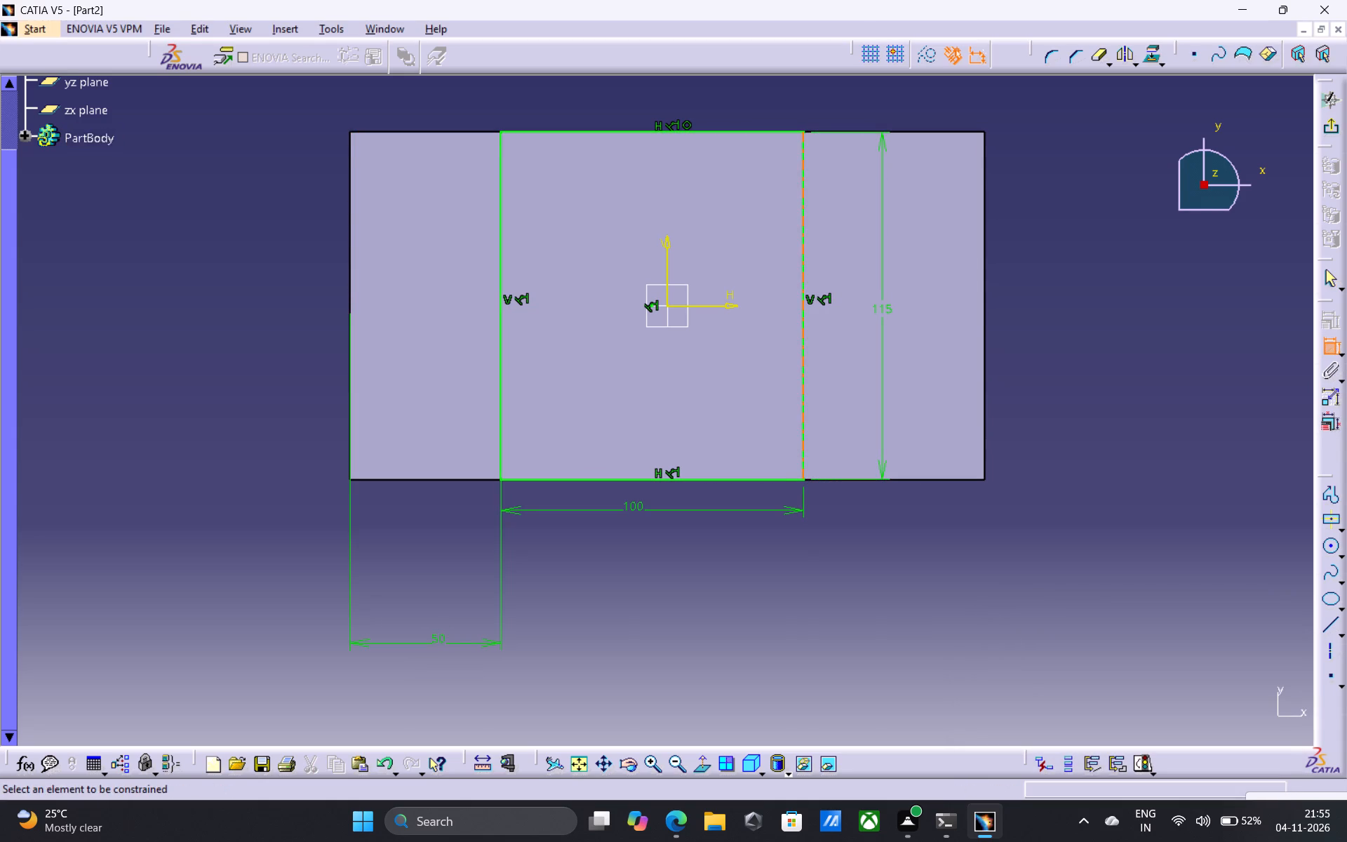
click(807, 403)
click(984, 385)
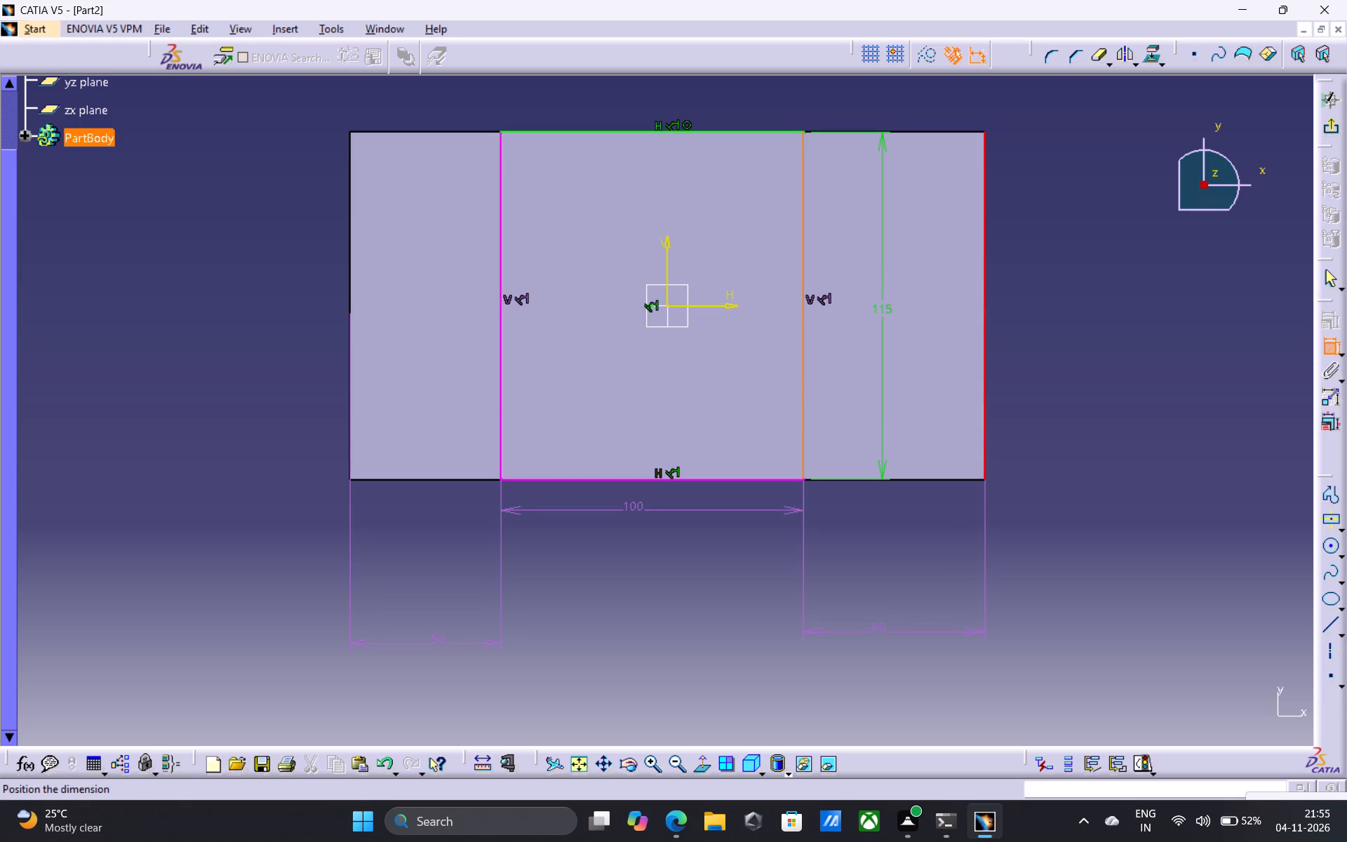
click(885, 631)
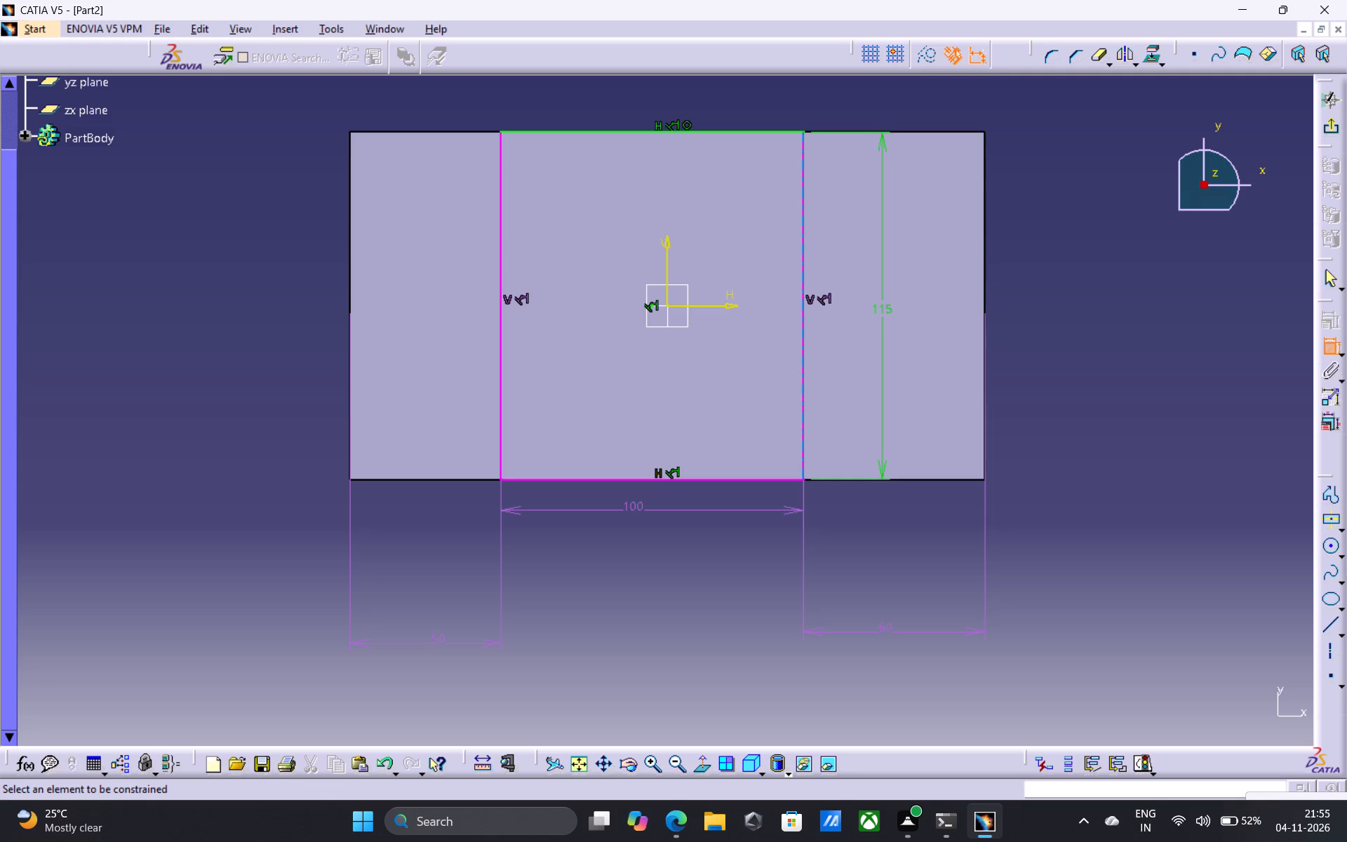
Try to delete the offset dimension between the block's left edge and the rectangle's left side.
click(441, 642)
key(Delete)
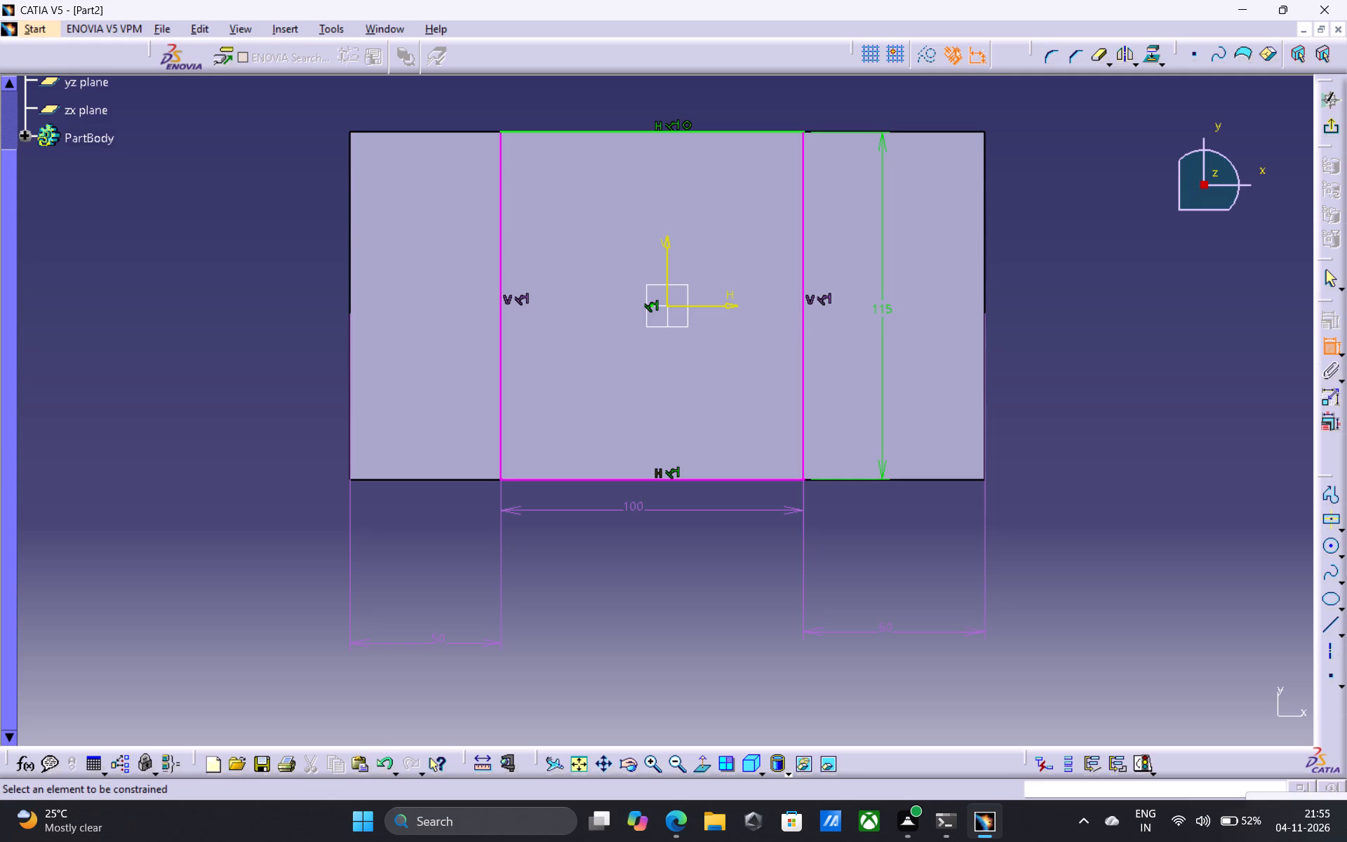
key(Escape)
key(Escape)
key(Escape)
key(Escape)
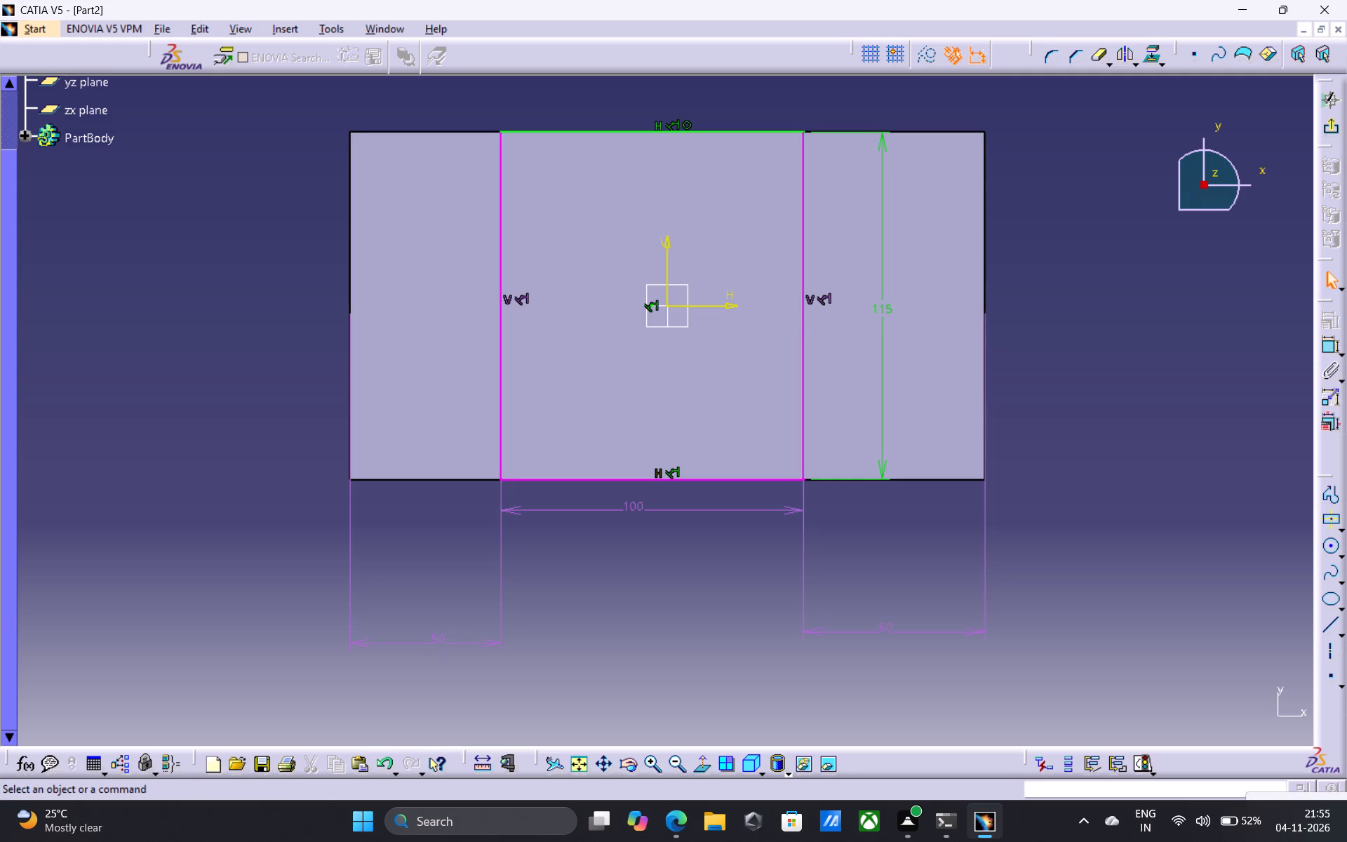
Set the distance between the rectangle's right side and the block's right edge to 55 mm.
double_click(869, 624)
double_click(884, 631)
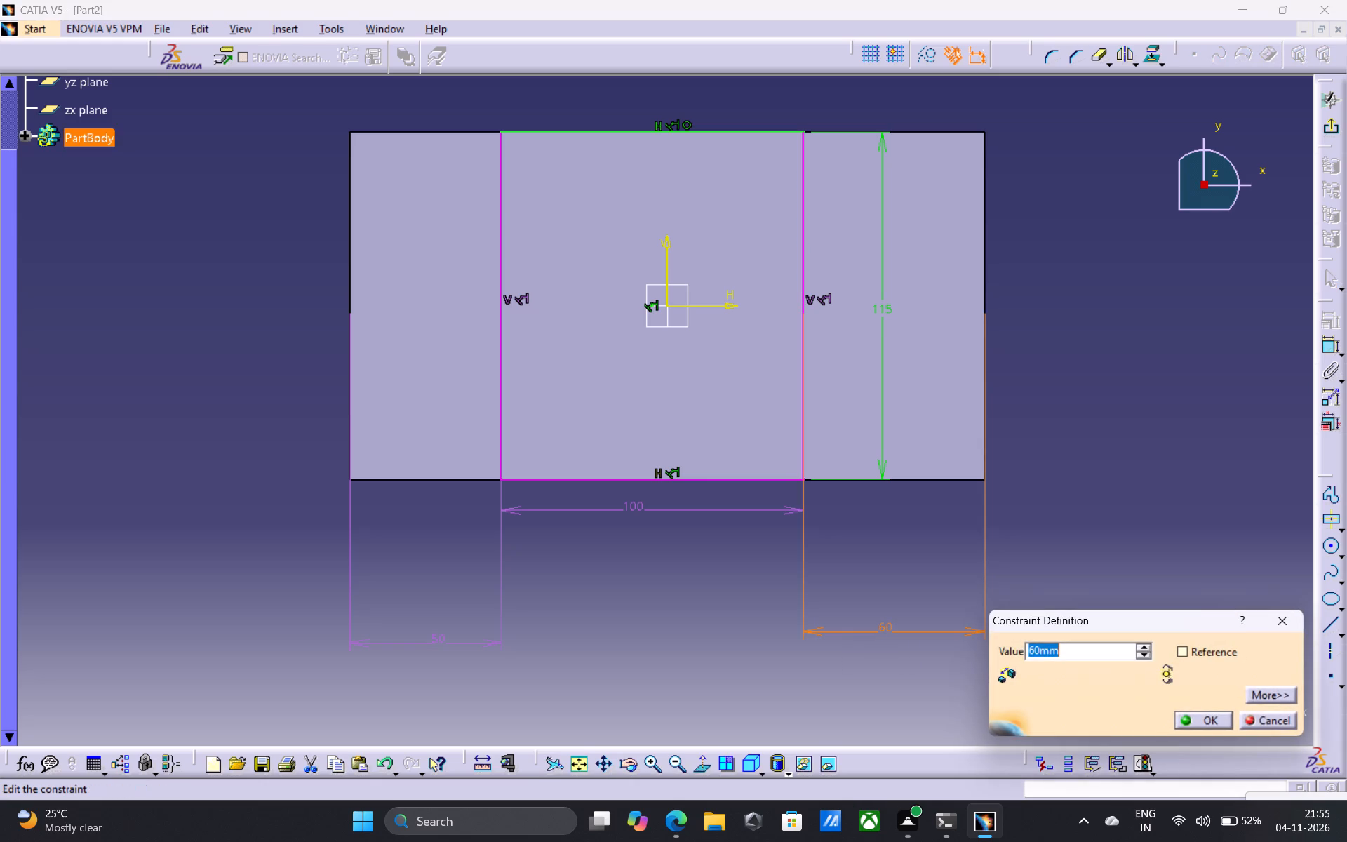
text(55)
key(Return)
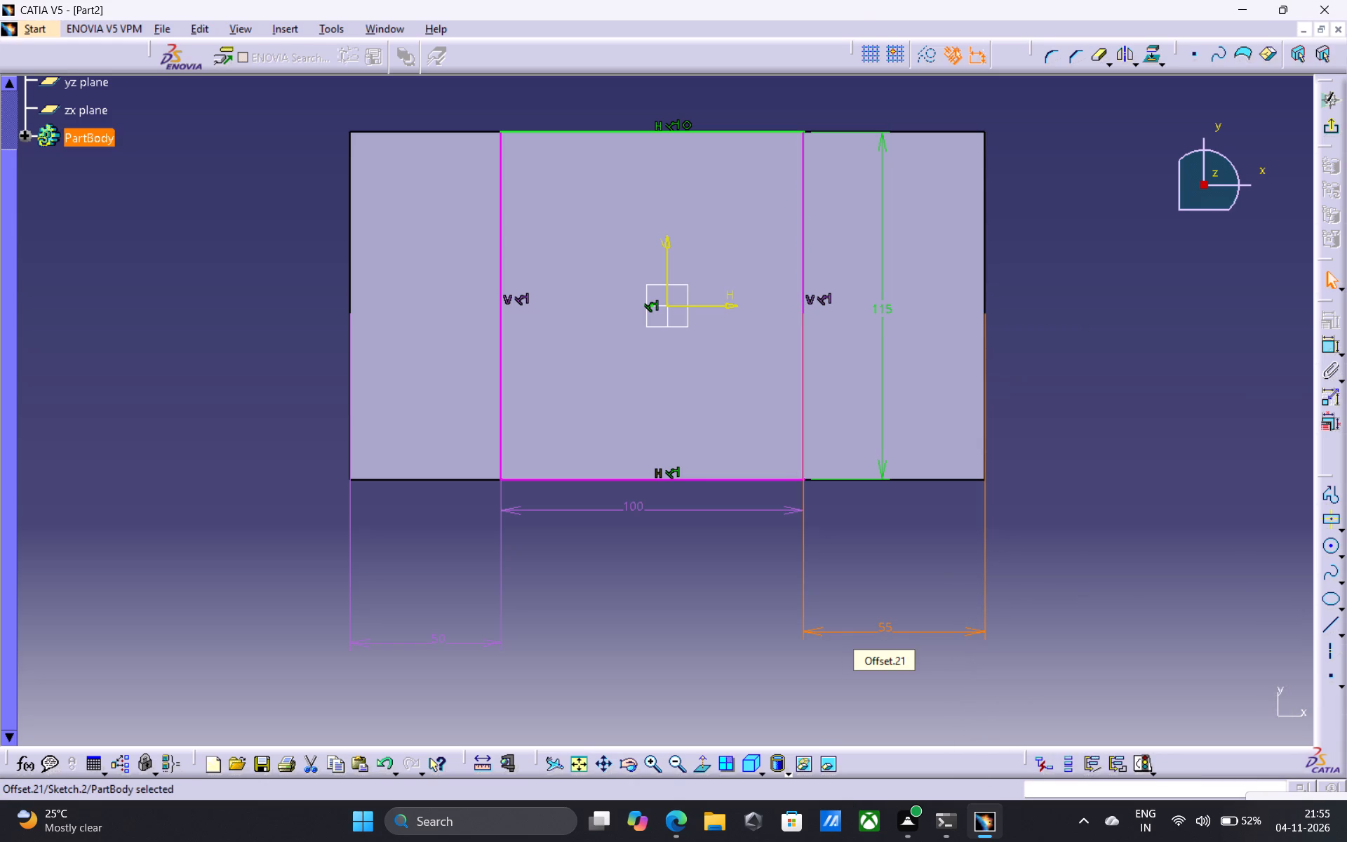
key(Escape)
Delete the offset dimension at the rectangle's left side and exit the sketch.
click(441, 634)
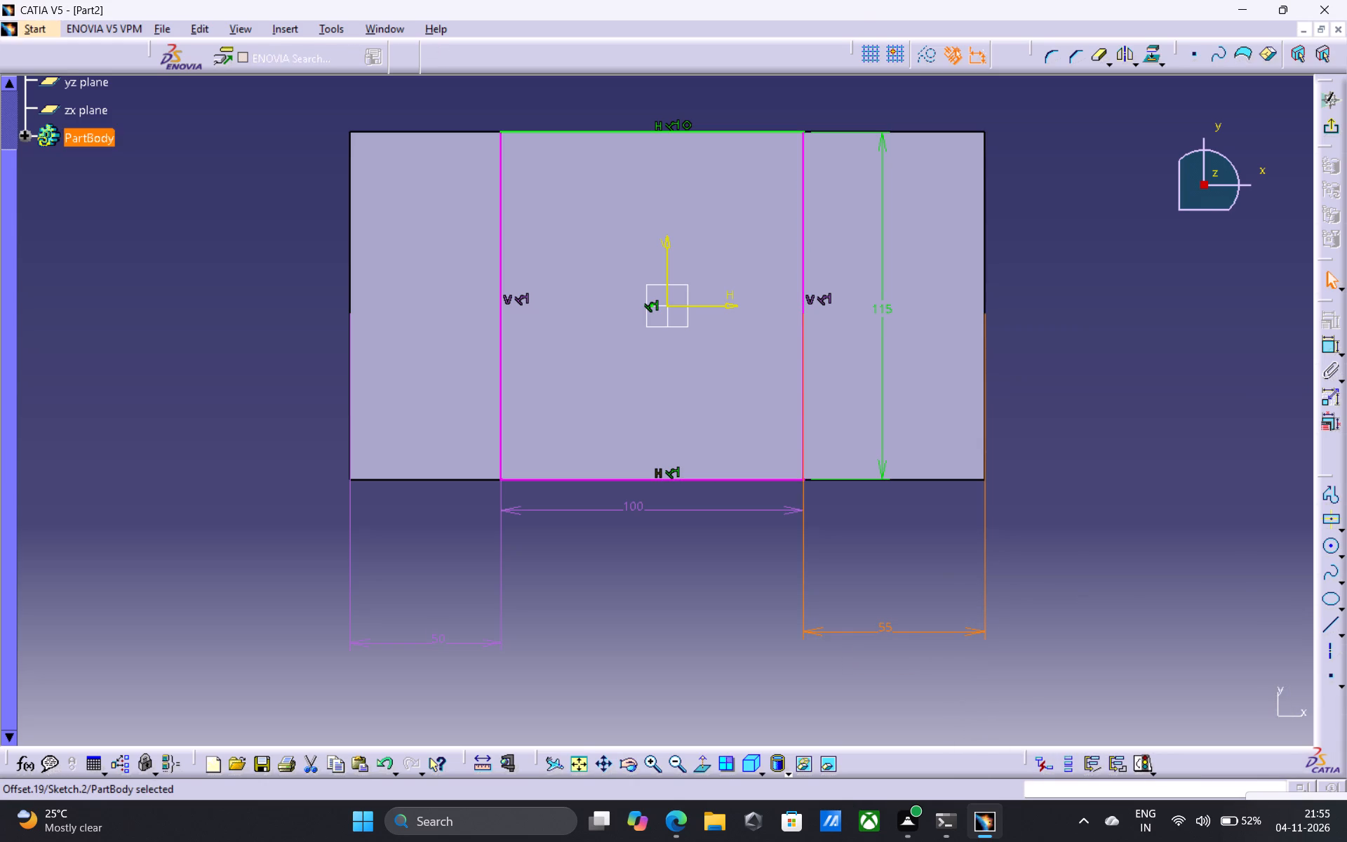
key(Delete)
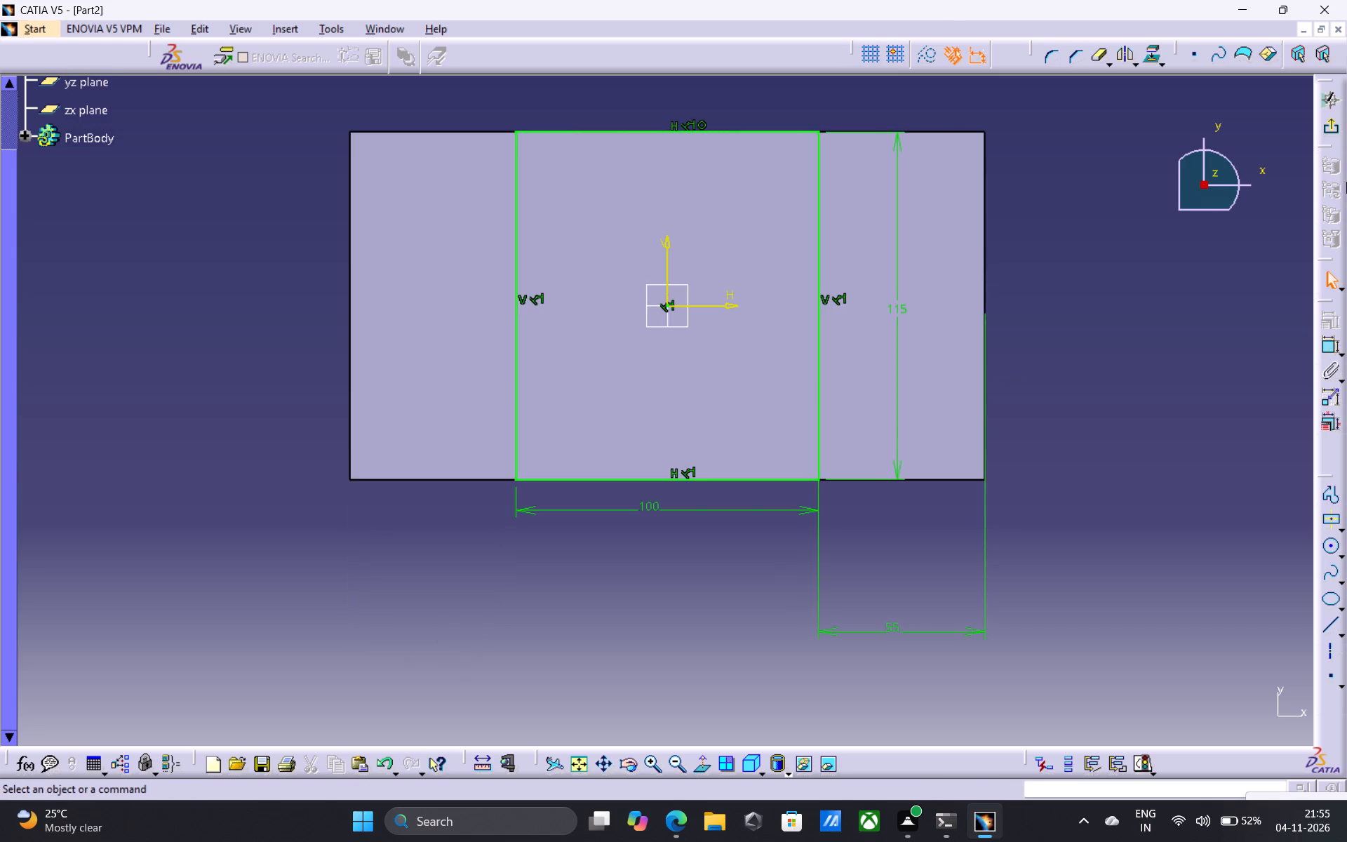
click(1336, 131)
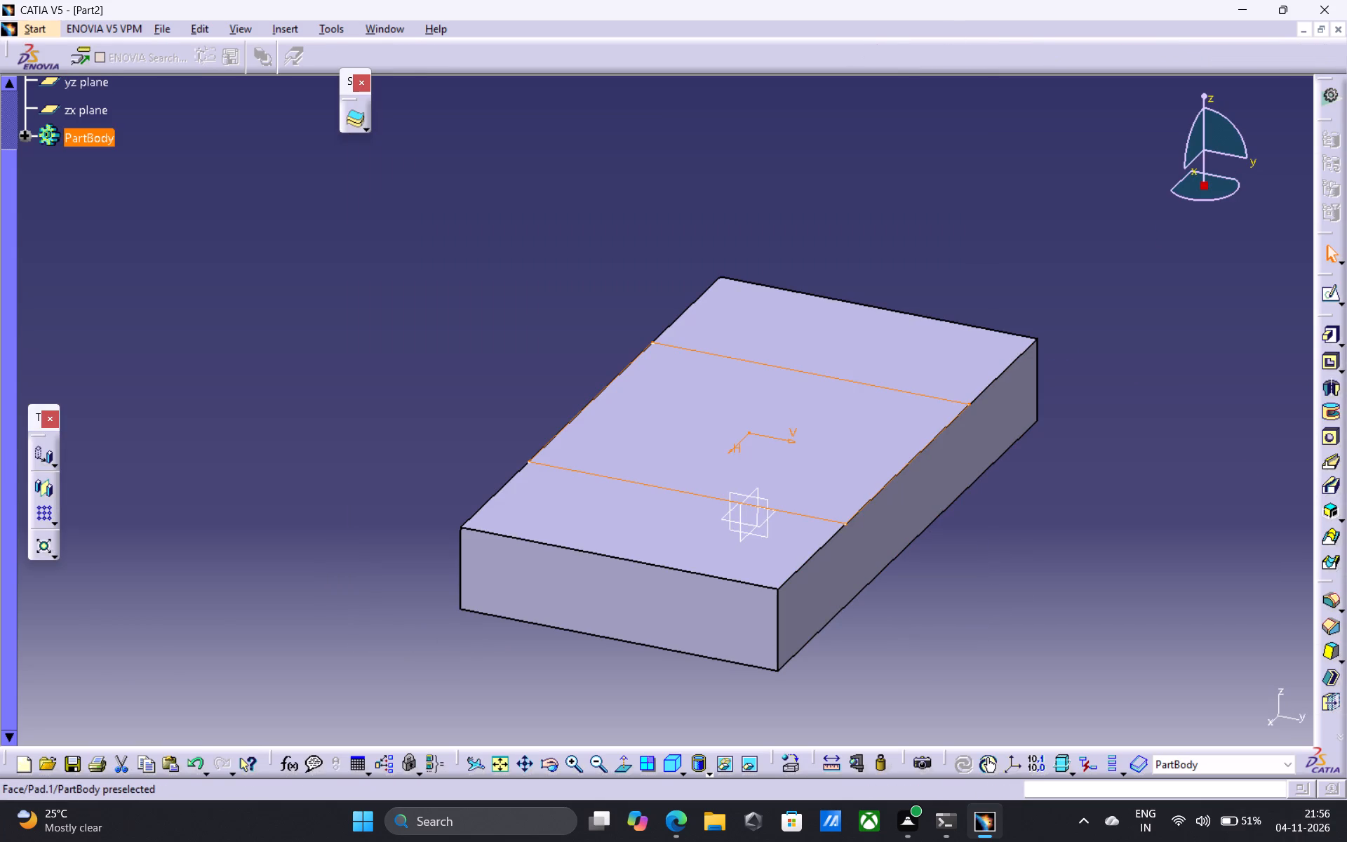
Pad the 100 x 115 mm rectangle sketch upward from the block's top face to a length of 243 mm.
click(1327, 335)
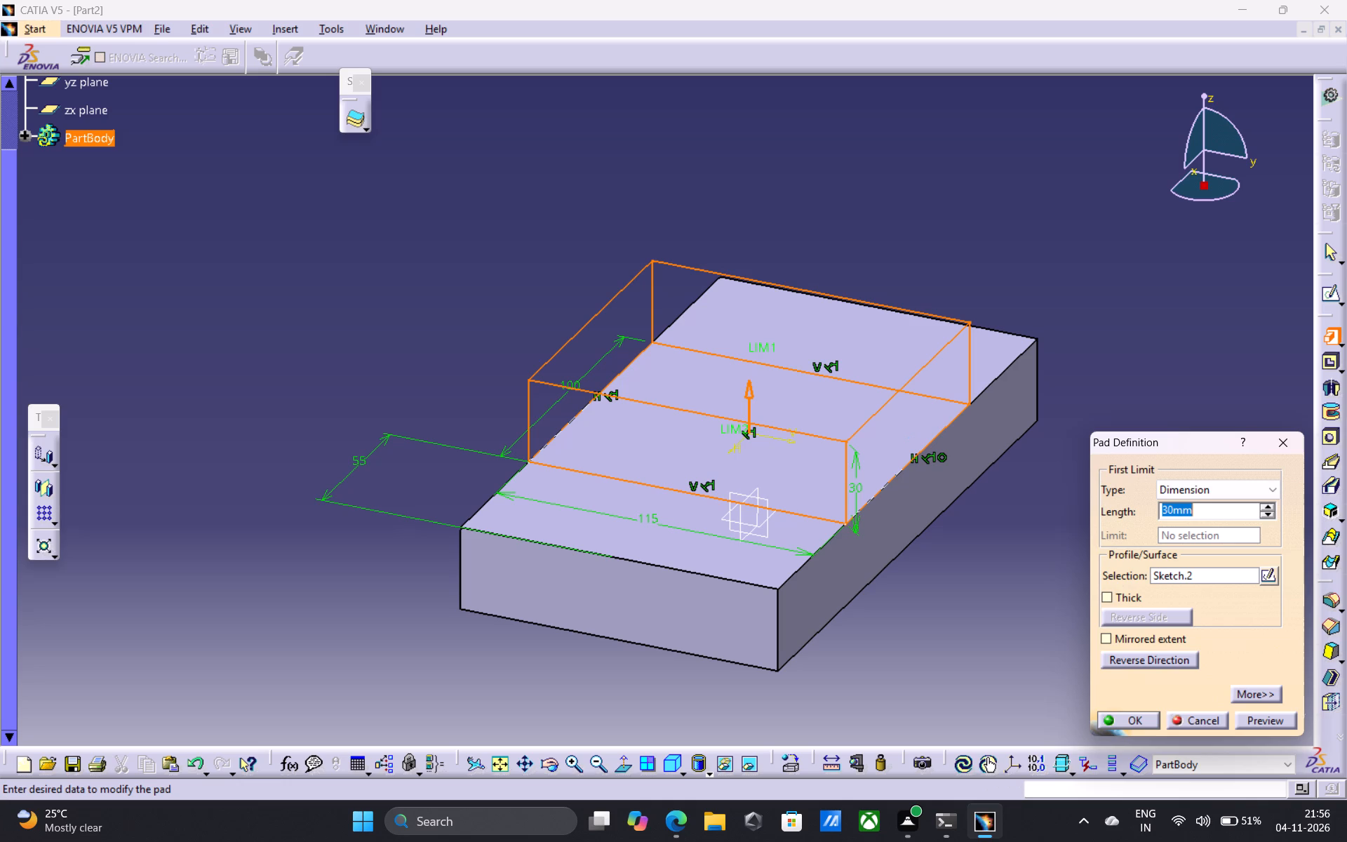
click(1170, 509)
key(BackSpace)
key(BackSpace)
key(BackSpace)
text(243)
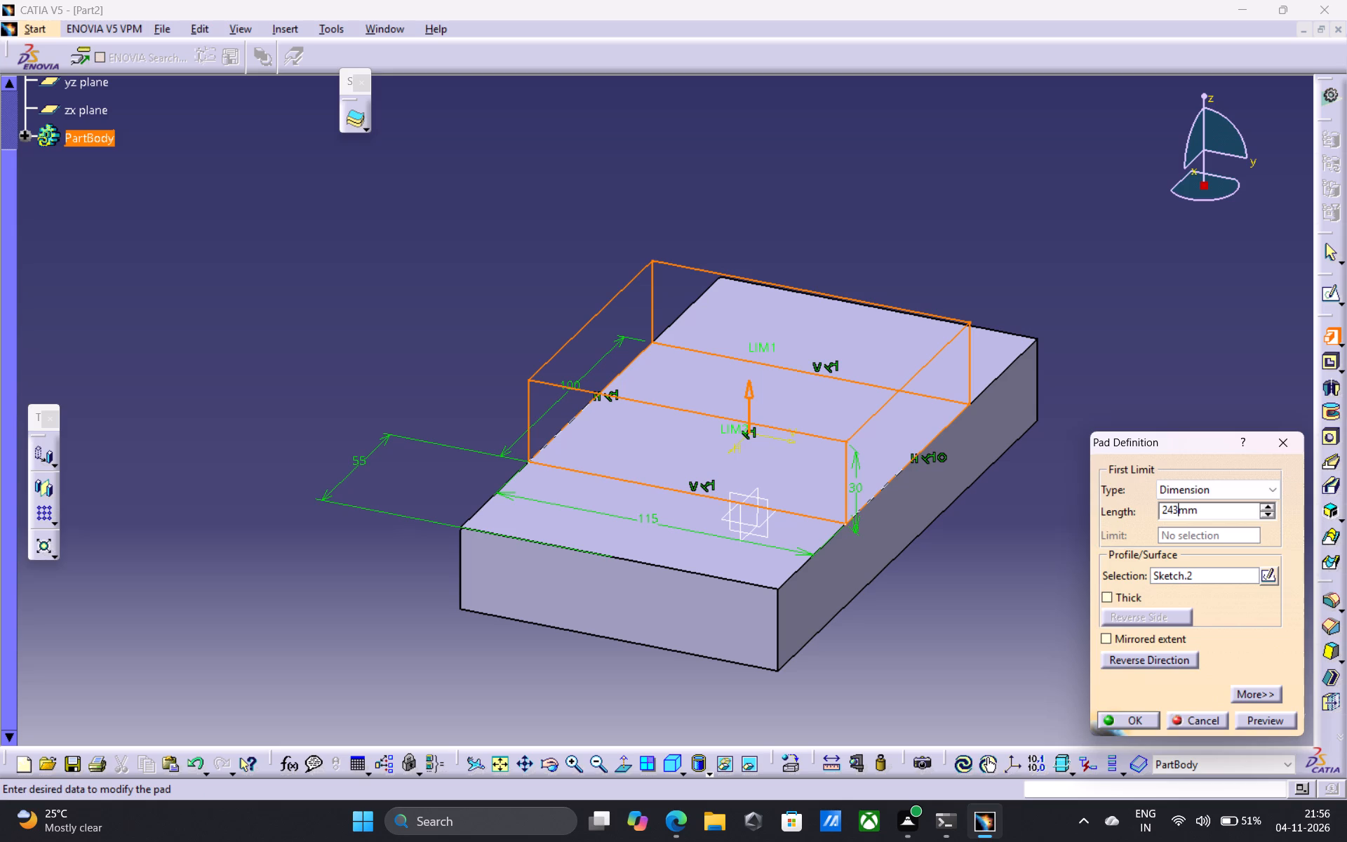
key(Return)
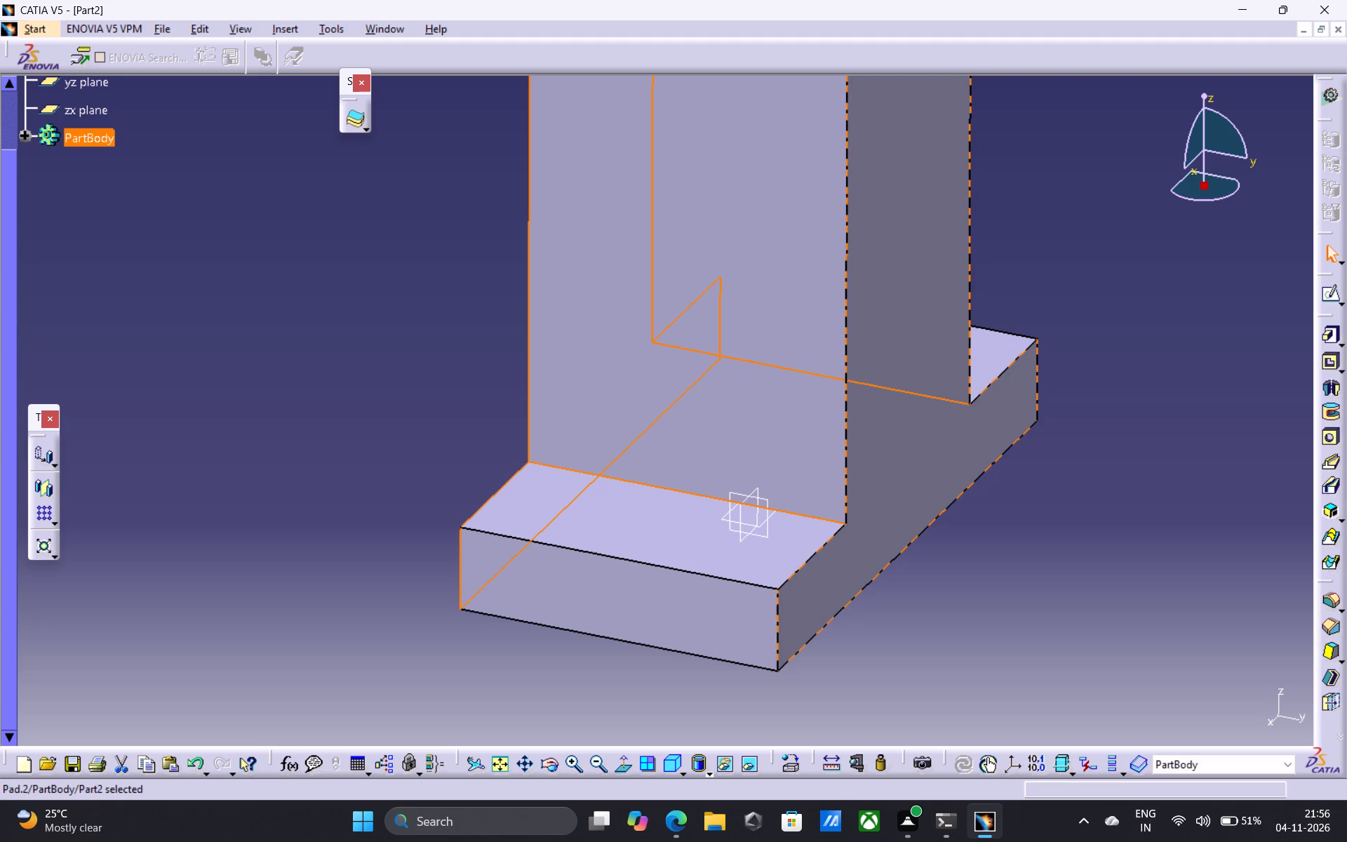
Open a new sketch on the large front face of the upright block.
click(497, 764)
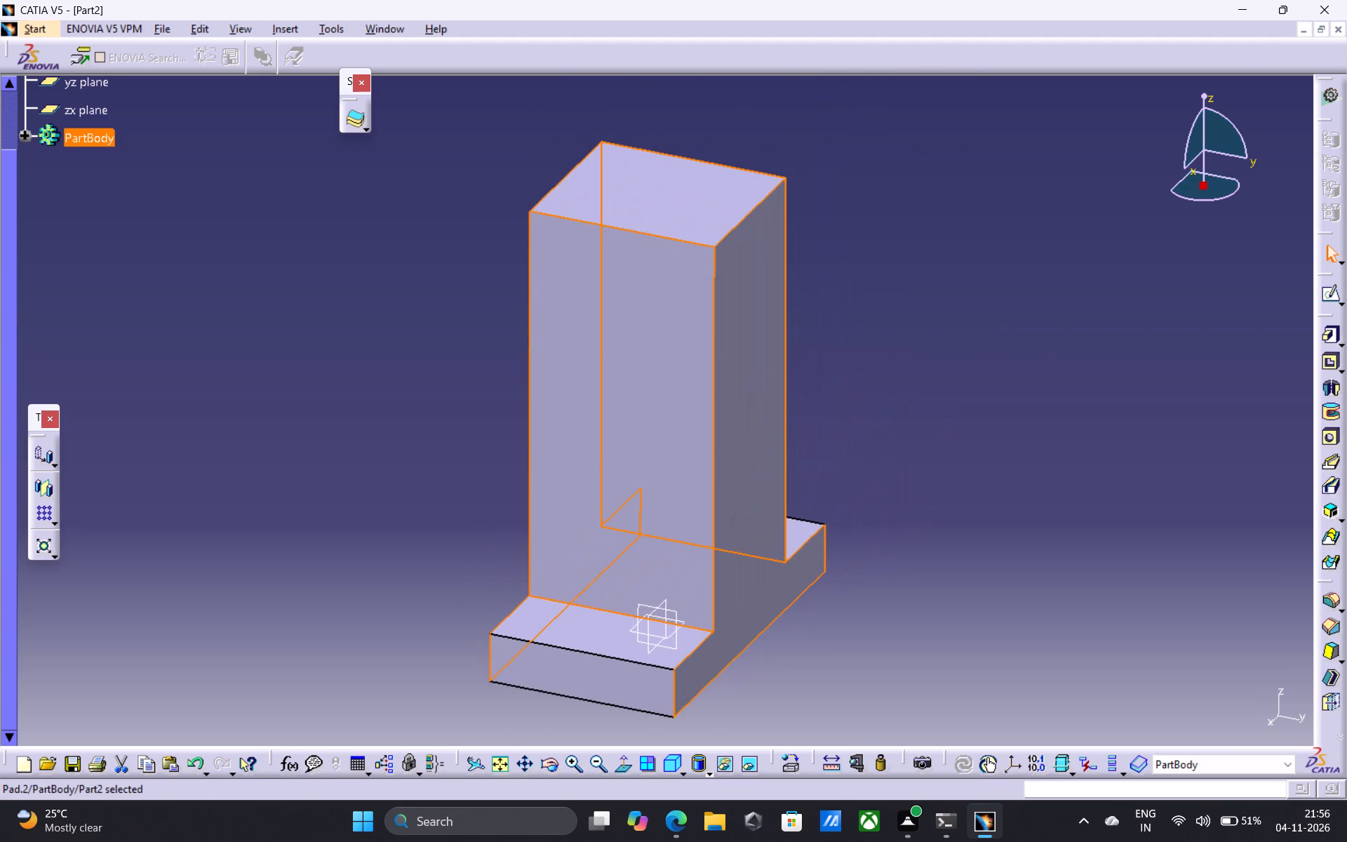
click(640, 414)
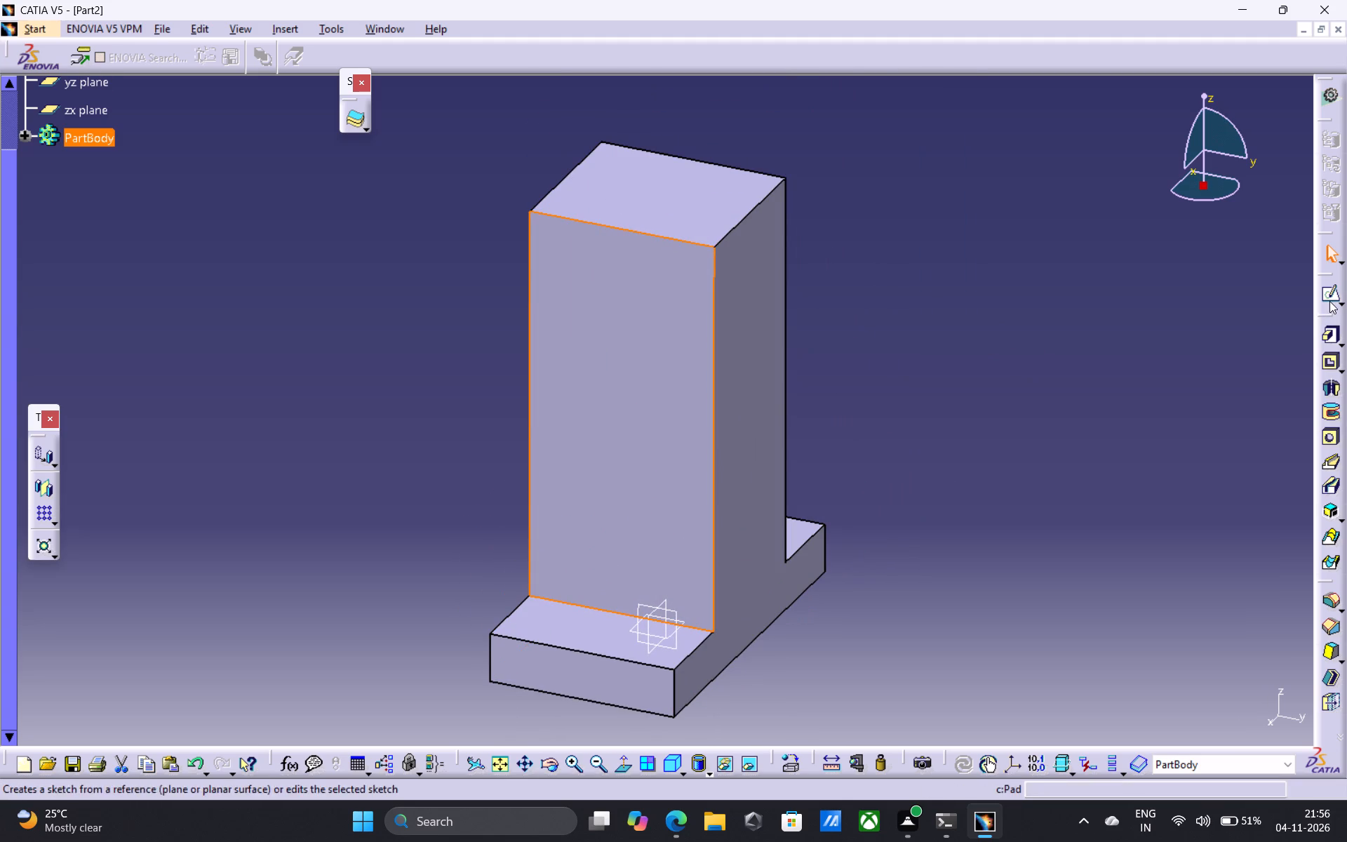
click(1329, 300)
Sketch a horizontal line about 85 mm long, well to the right of the part and near its base level.
middle_drag(637, 523, 784, 529)
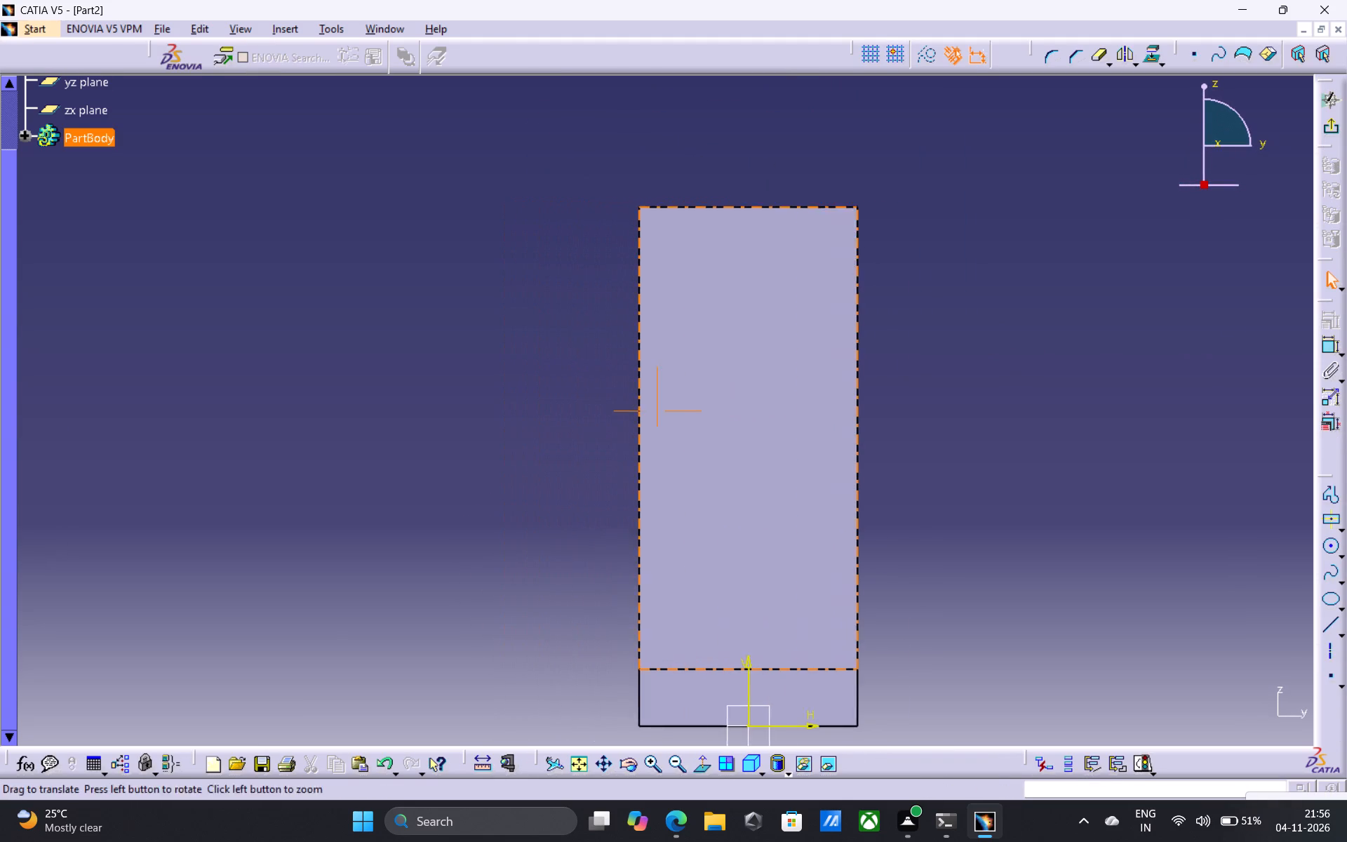
middle_drag(784, 529, 833, 564)
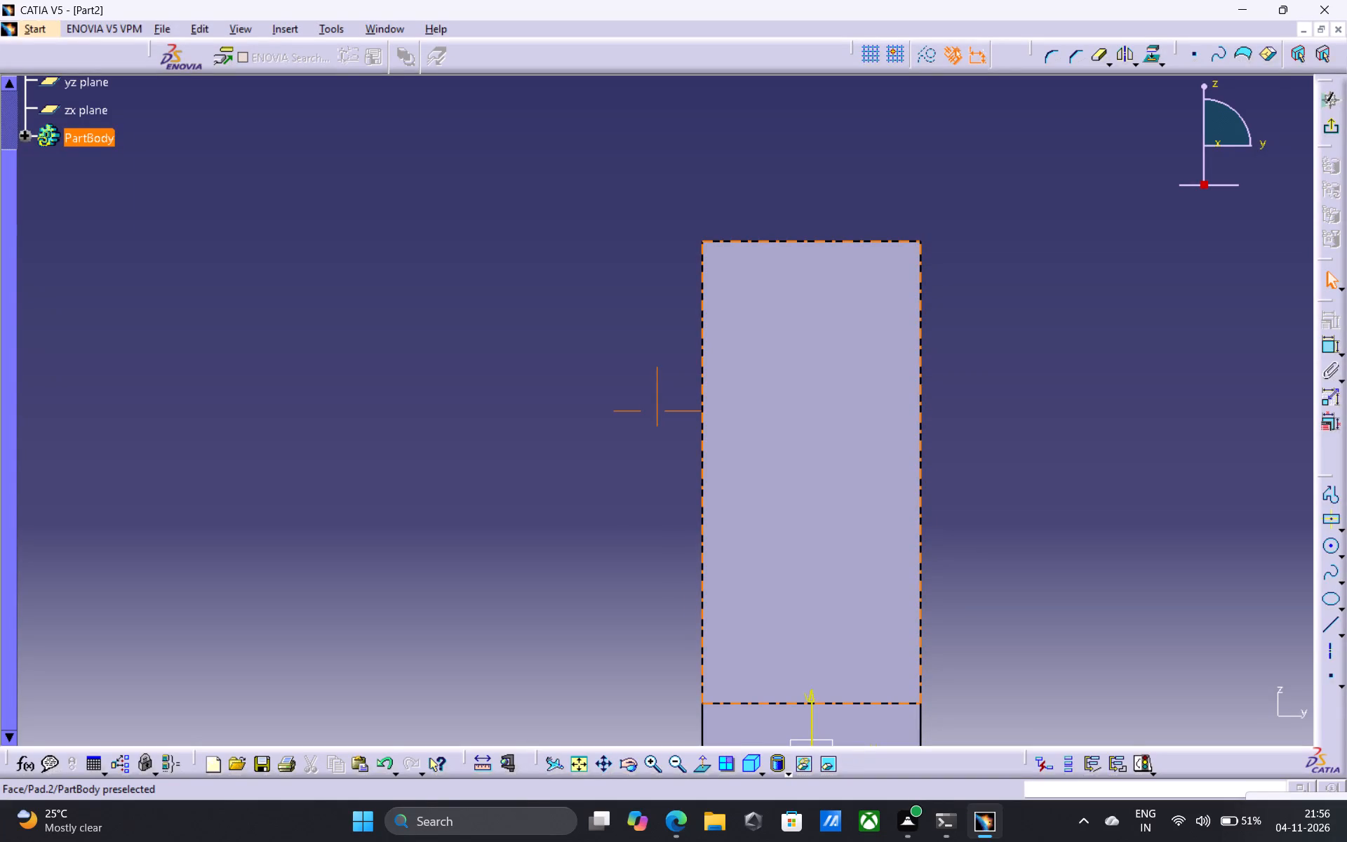
middle_drag(977, 432, 797, 409)
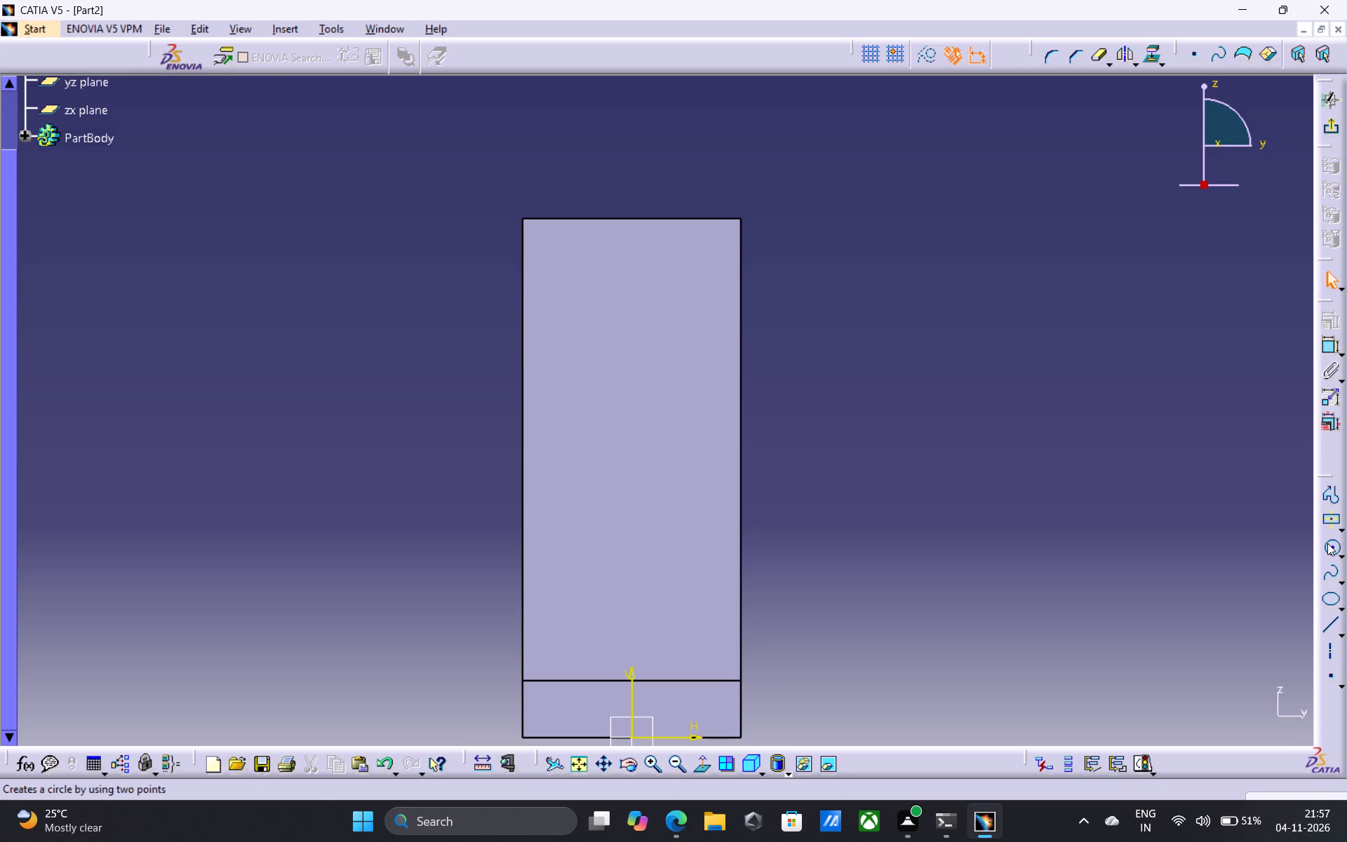
middle_drag(681, 484, 486, 437)
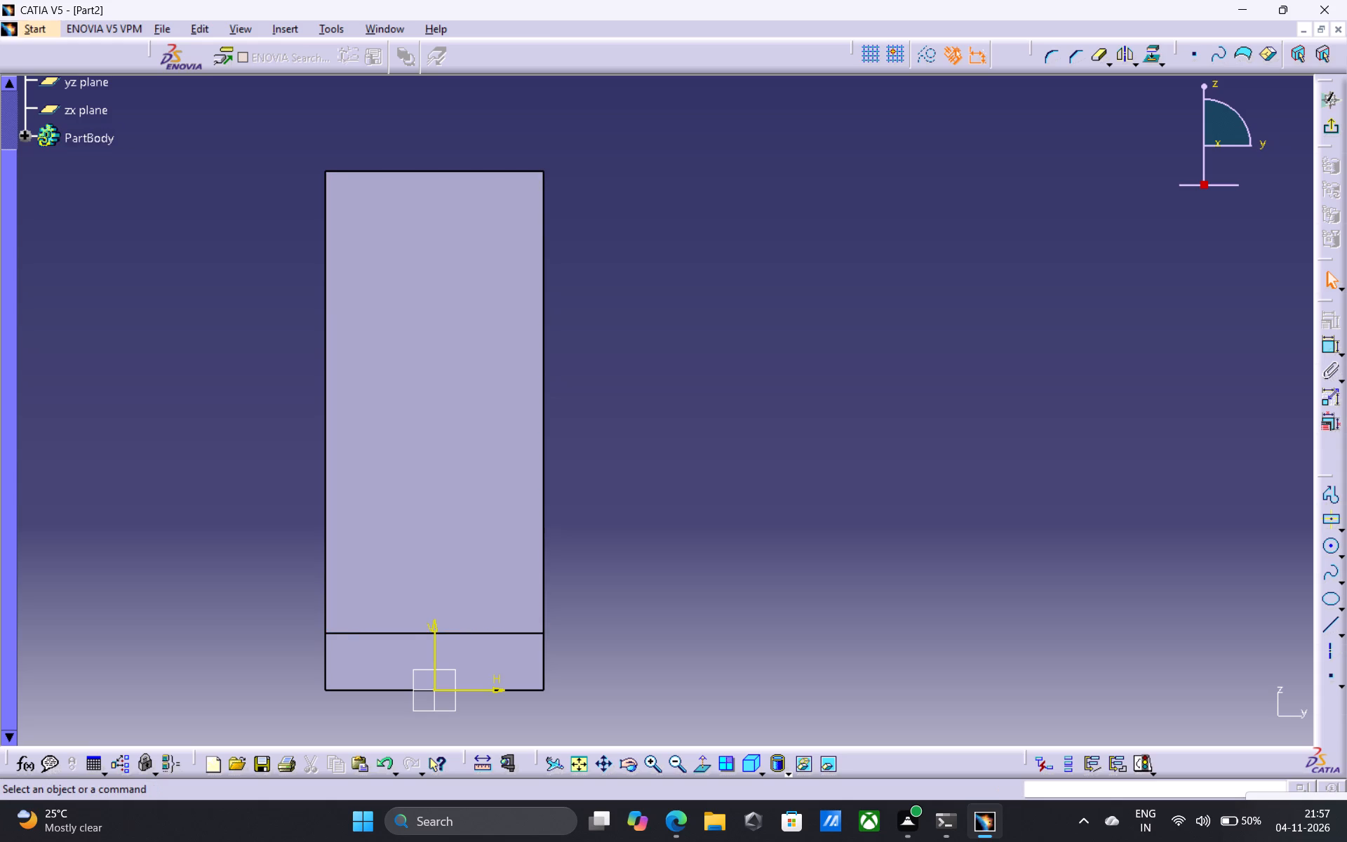
click(1330, 622)
click(998, 620)
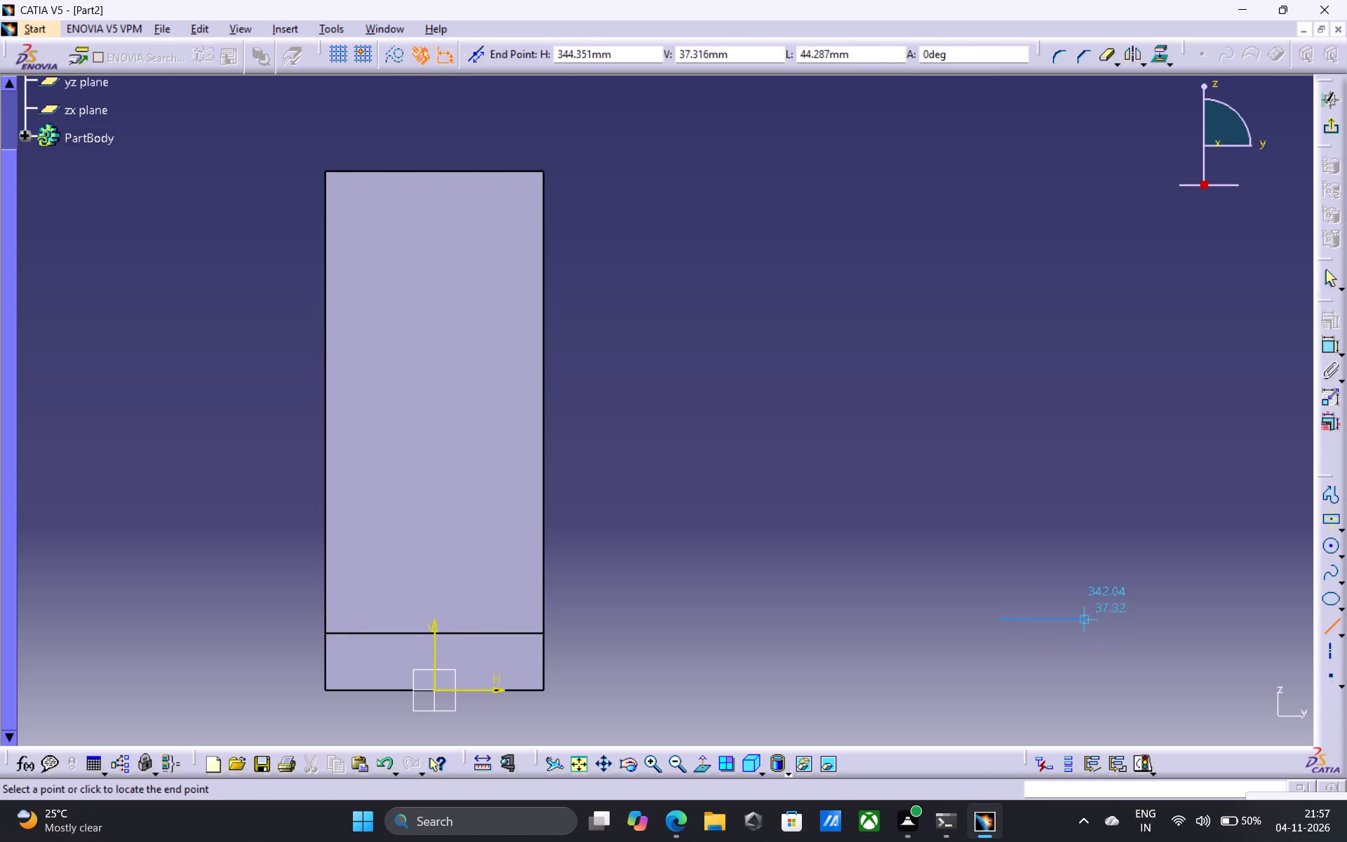
click(1165, 621)
Draw vertical lines about 53 mm long upward from both ends of the horizontal line to form an open U.
click(1332, 624)
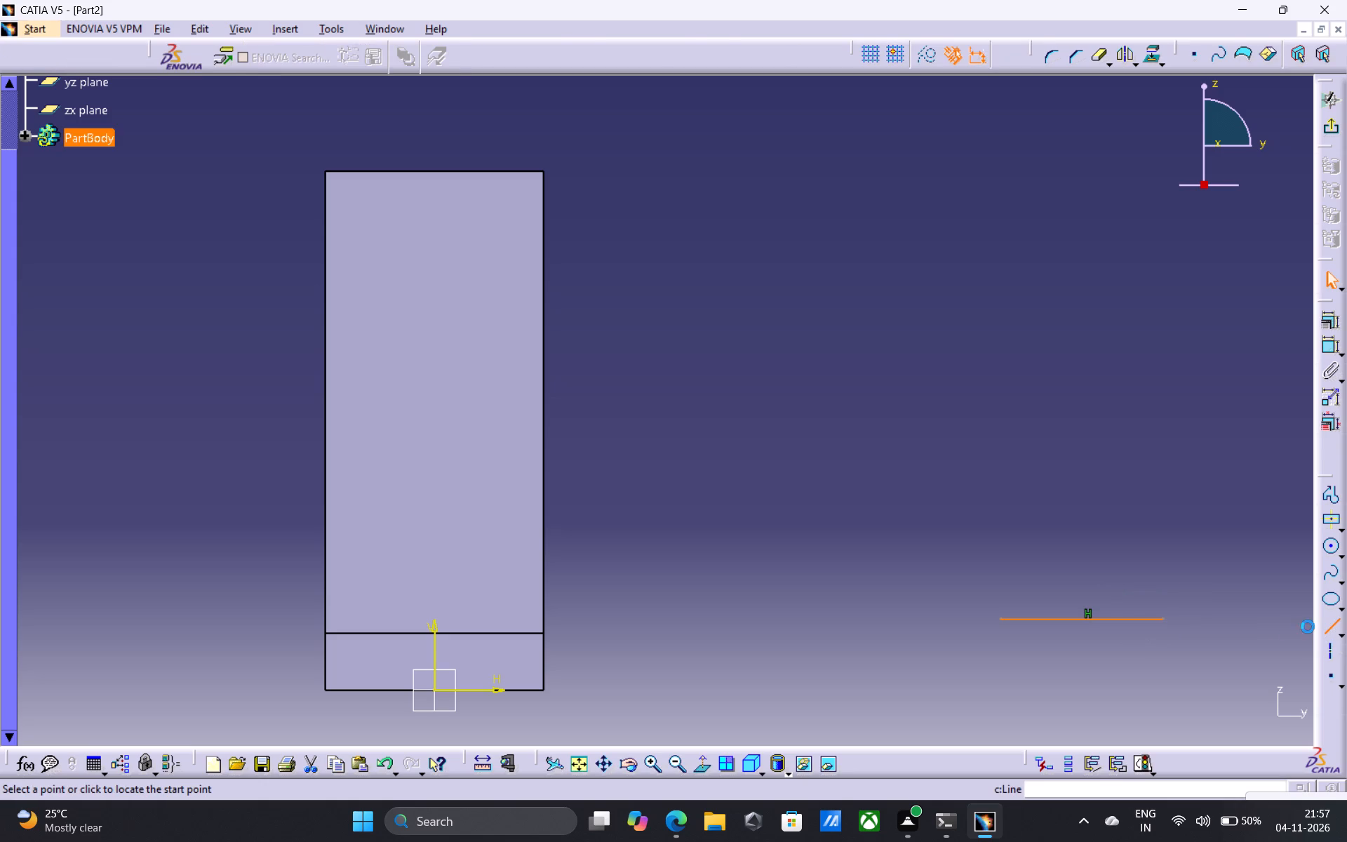
click(1162, 616)
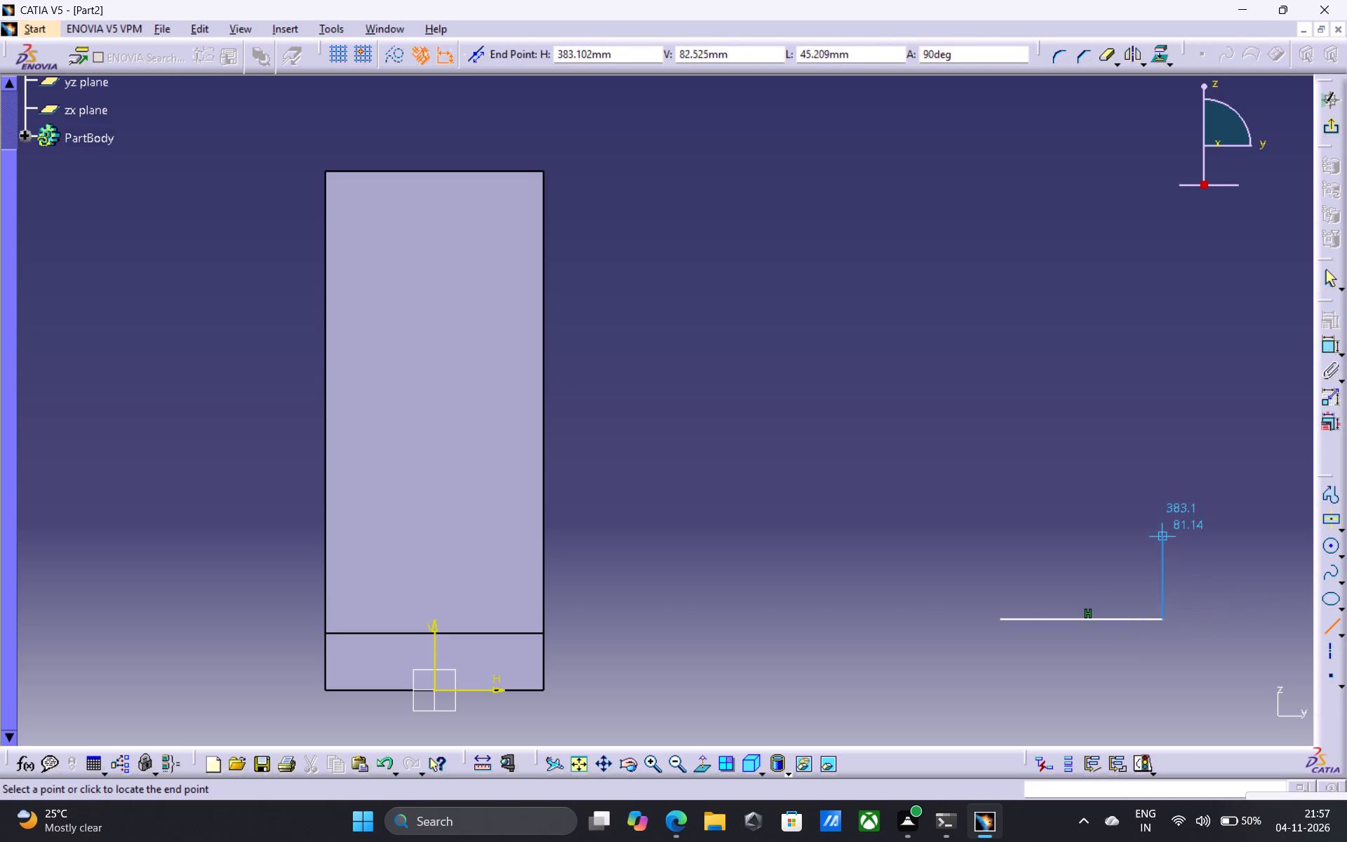
click(1166, 519)
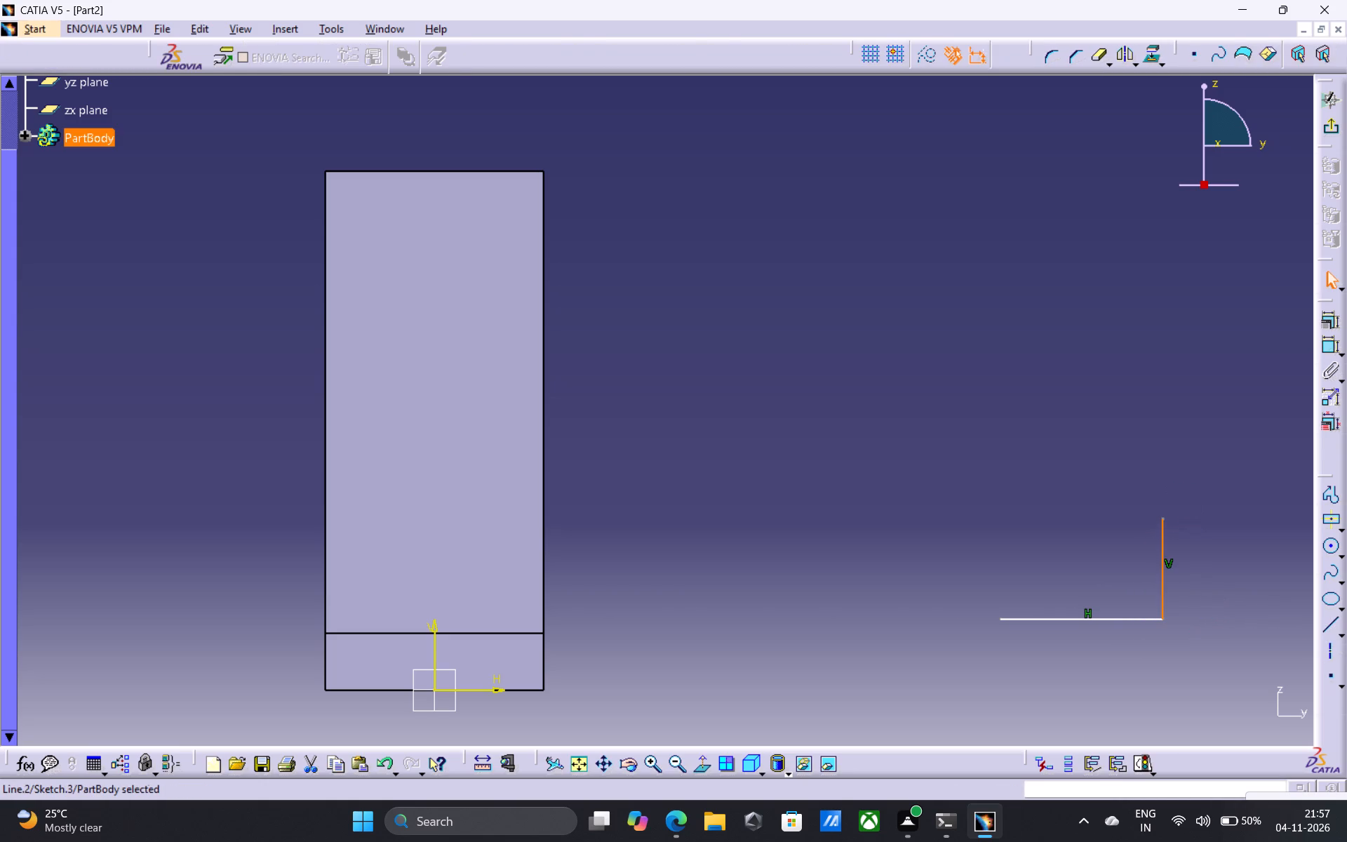
drag(1327, 629, 1319, 629)
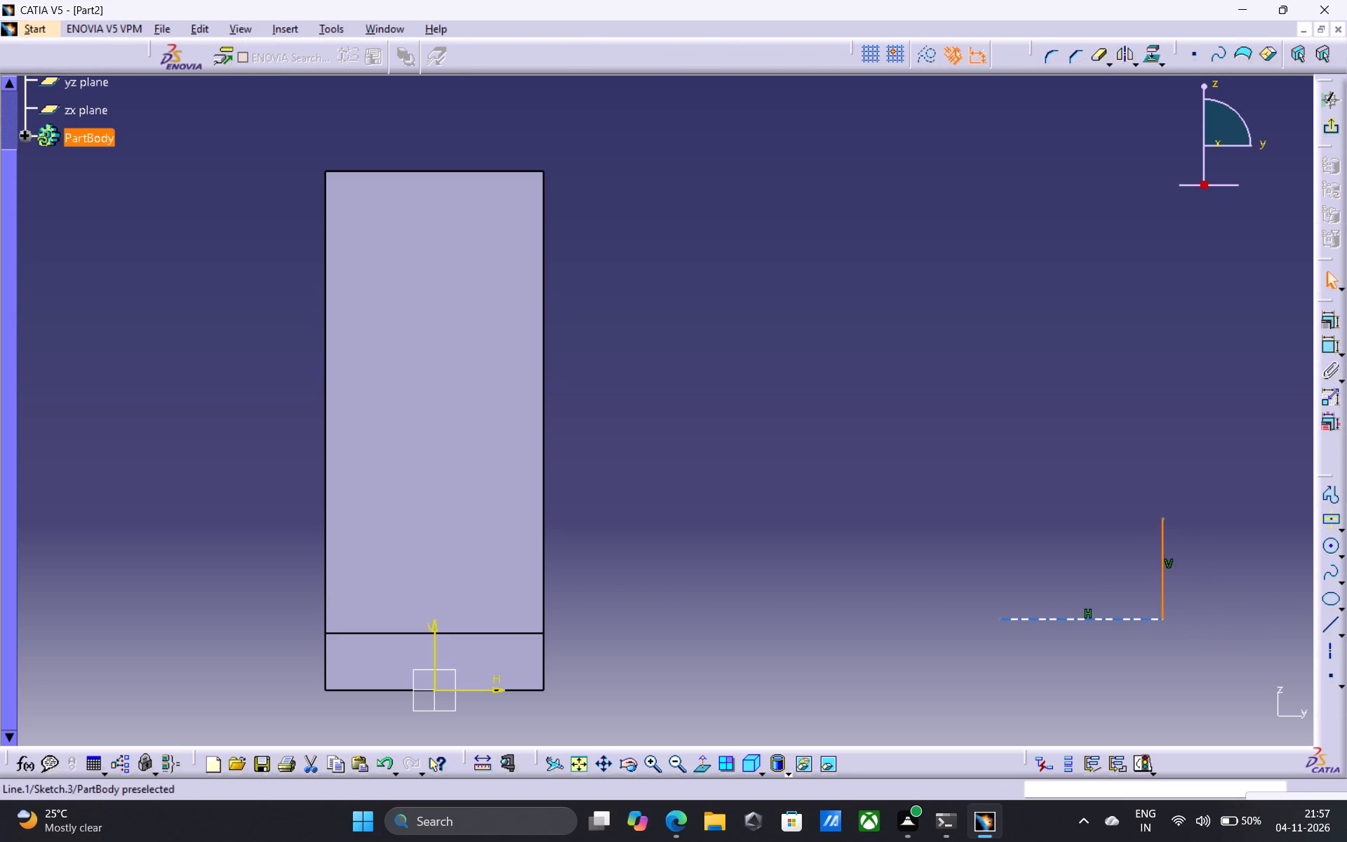
click(1325, 625)
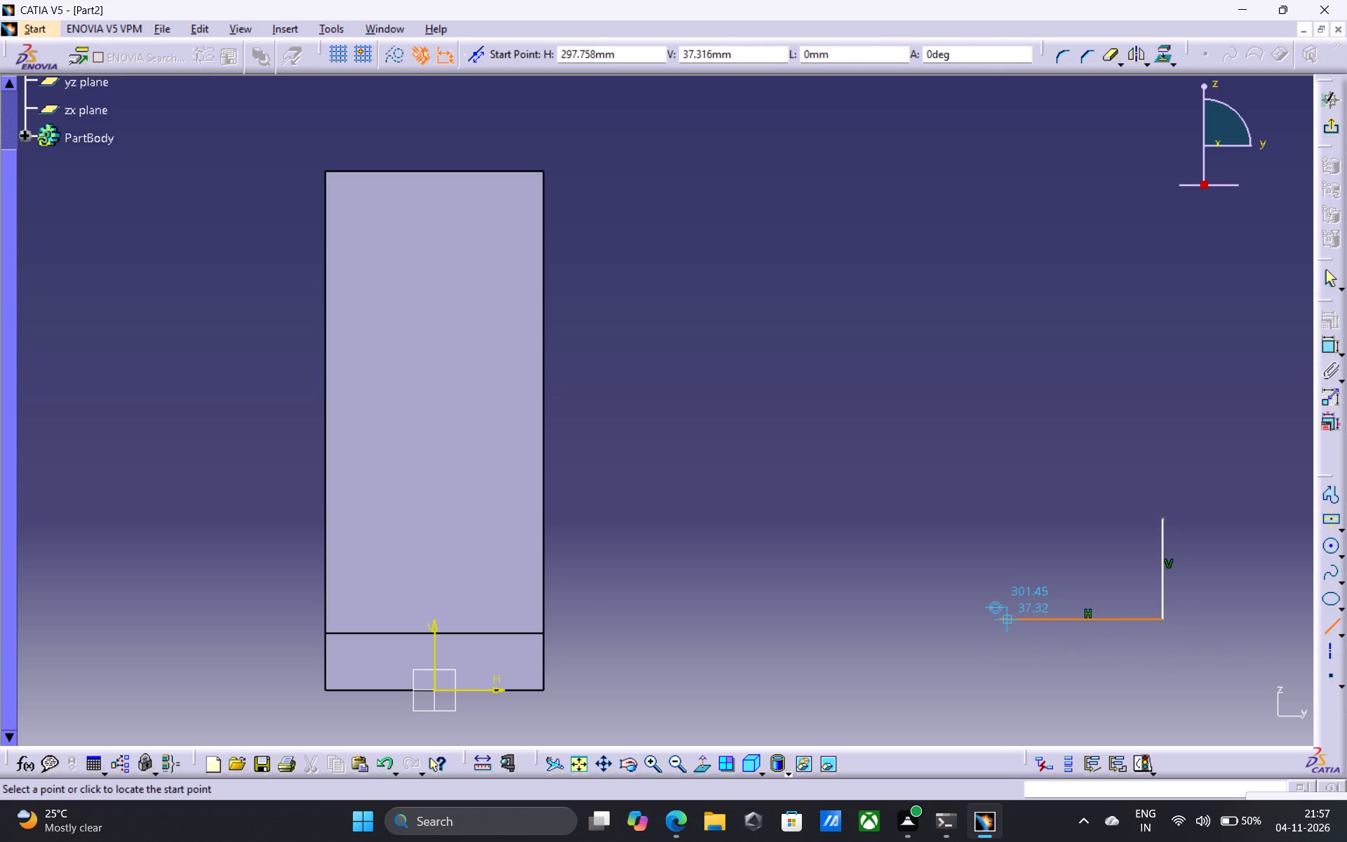
drag(1004, 619, 1003, 612)
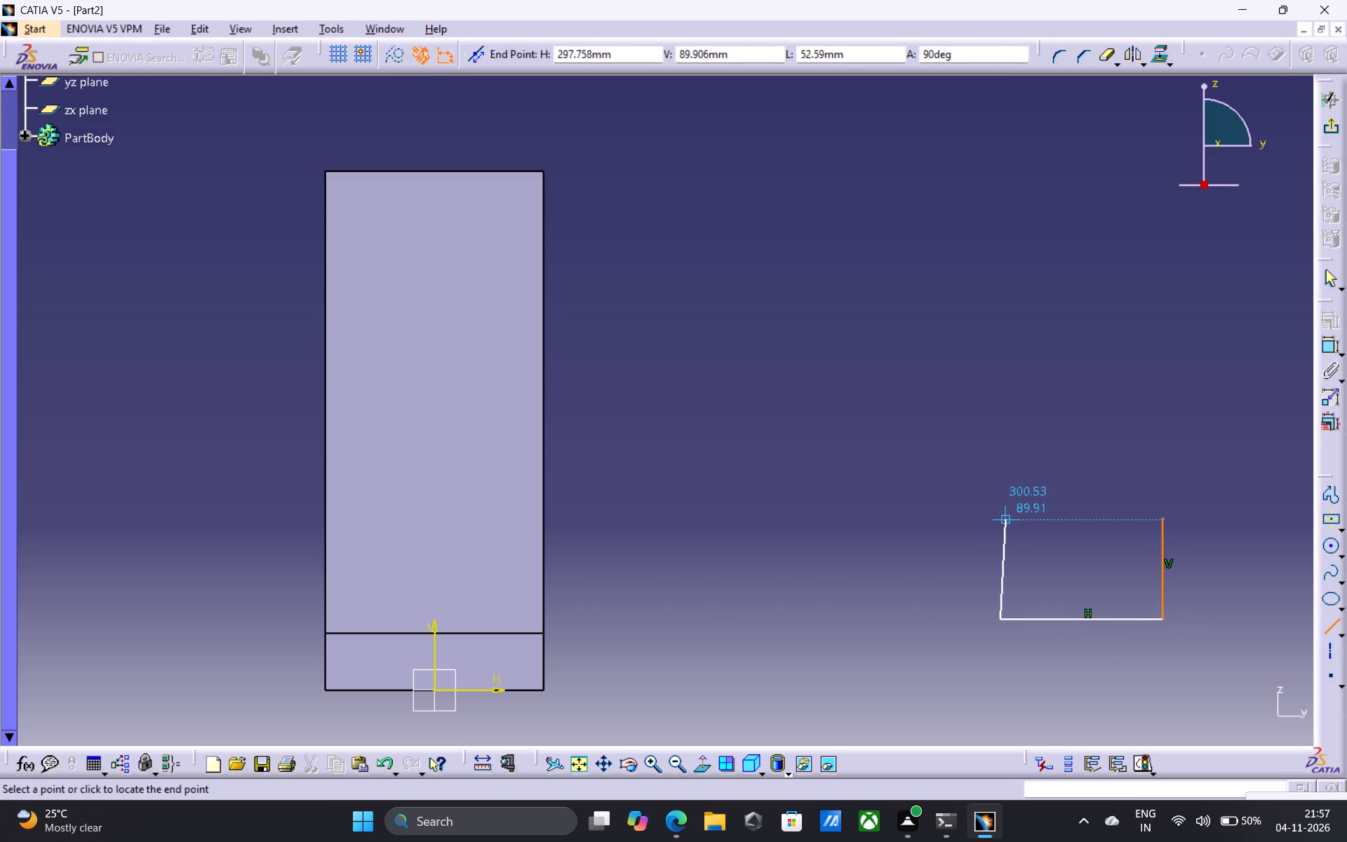
click(1002, 518)
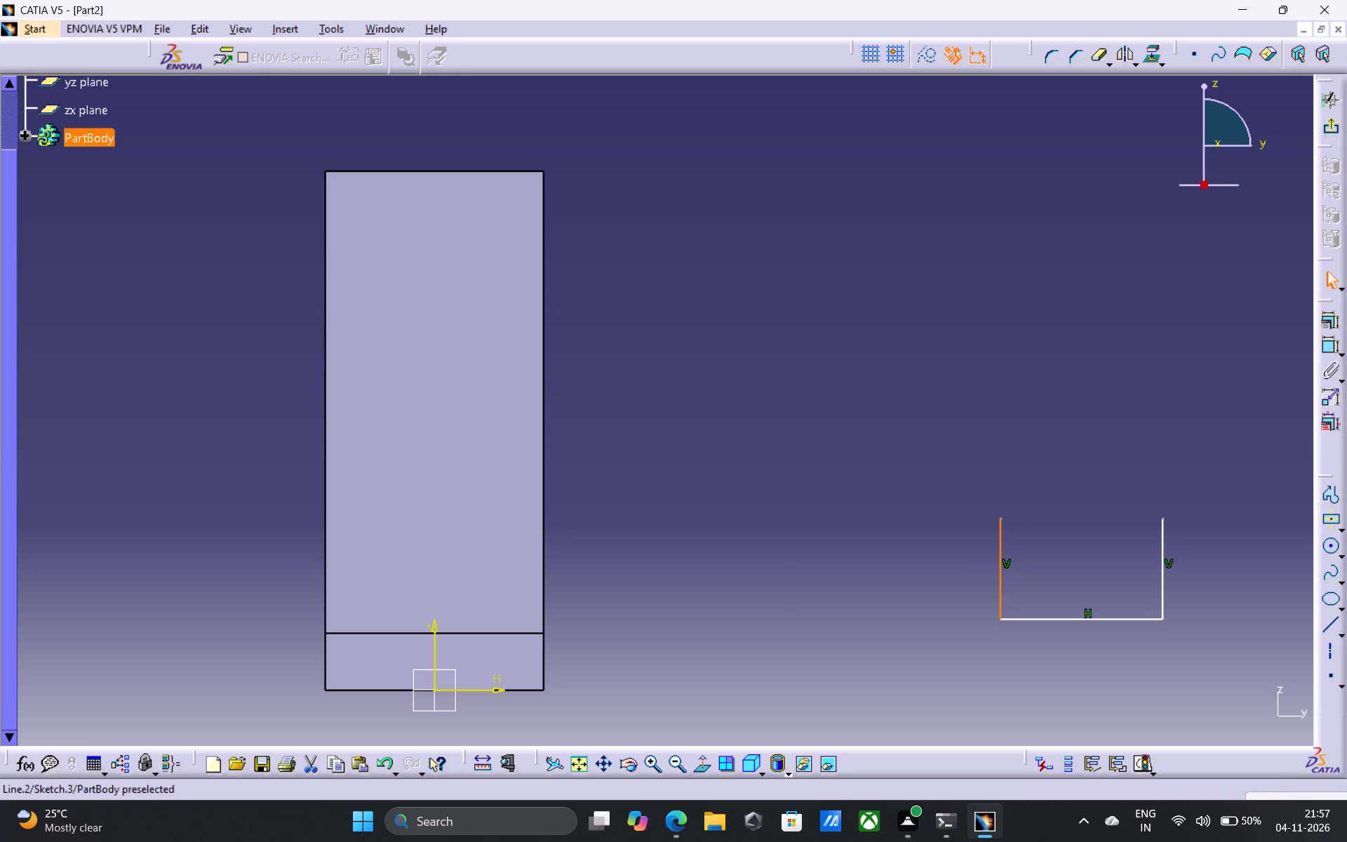
key(Escape)
key(Escape)
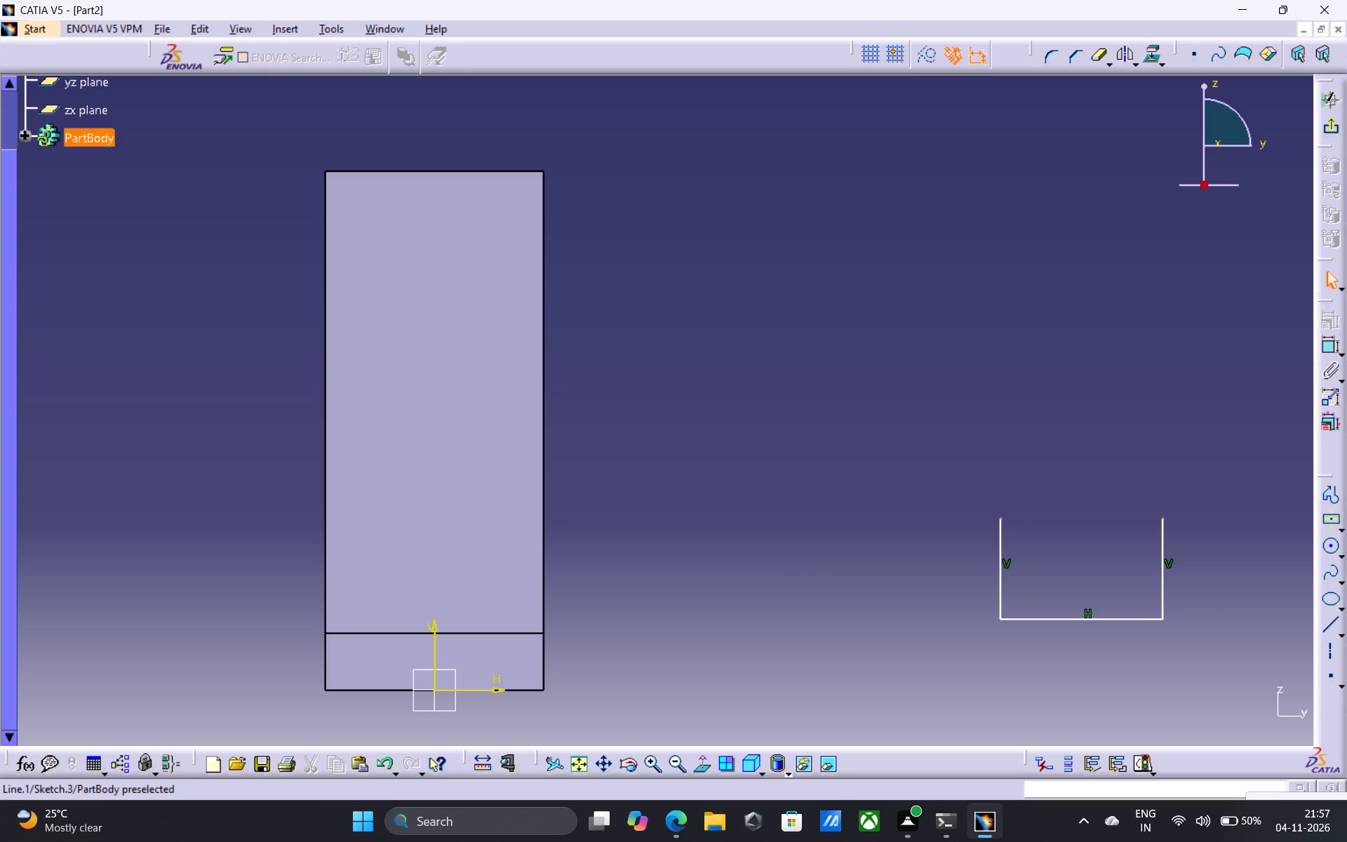
Dimension the distance between the U's two vertical lines and set it to 100 mm.
ctrl+click(1000, 571)
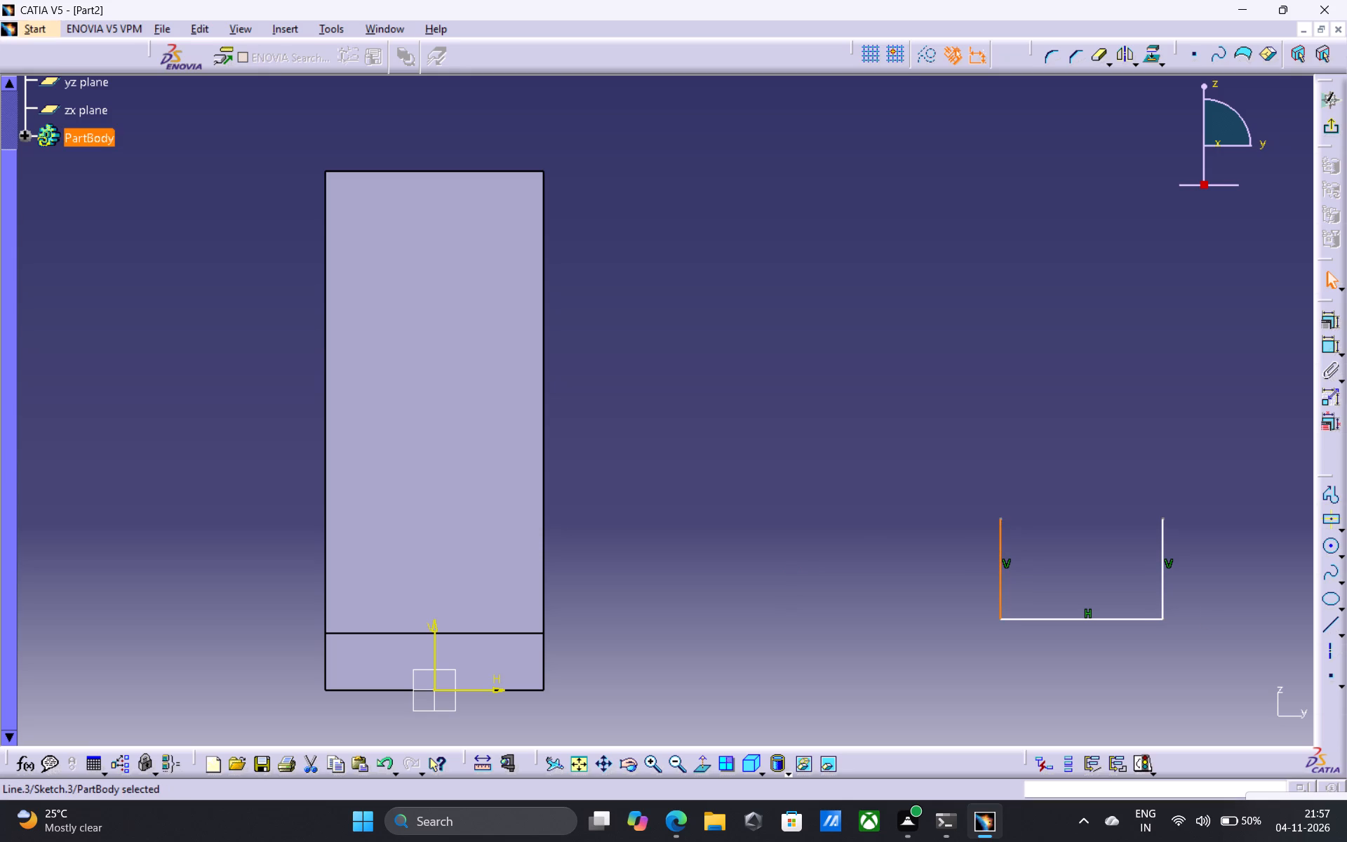
ctrl+click(1164, 568)
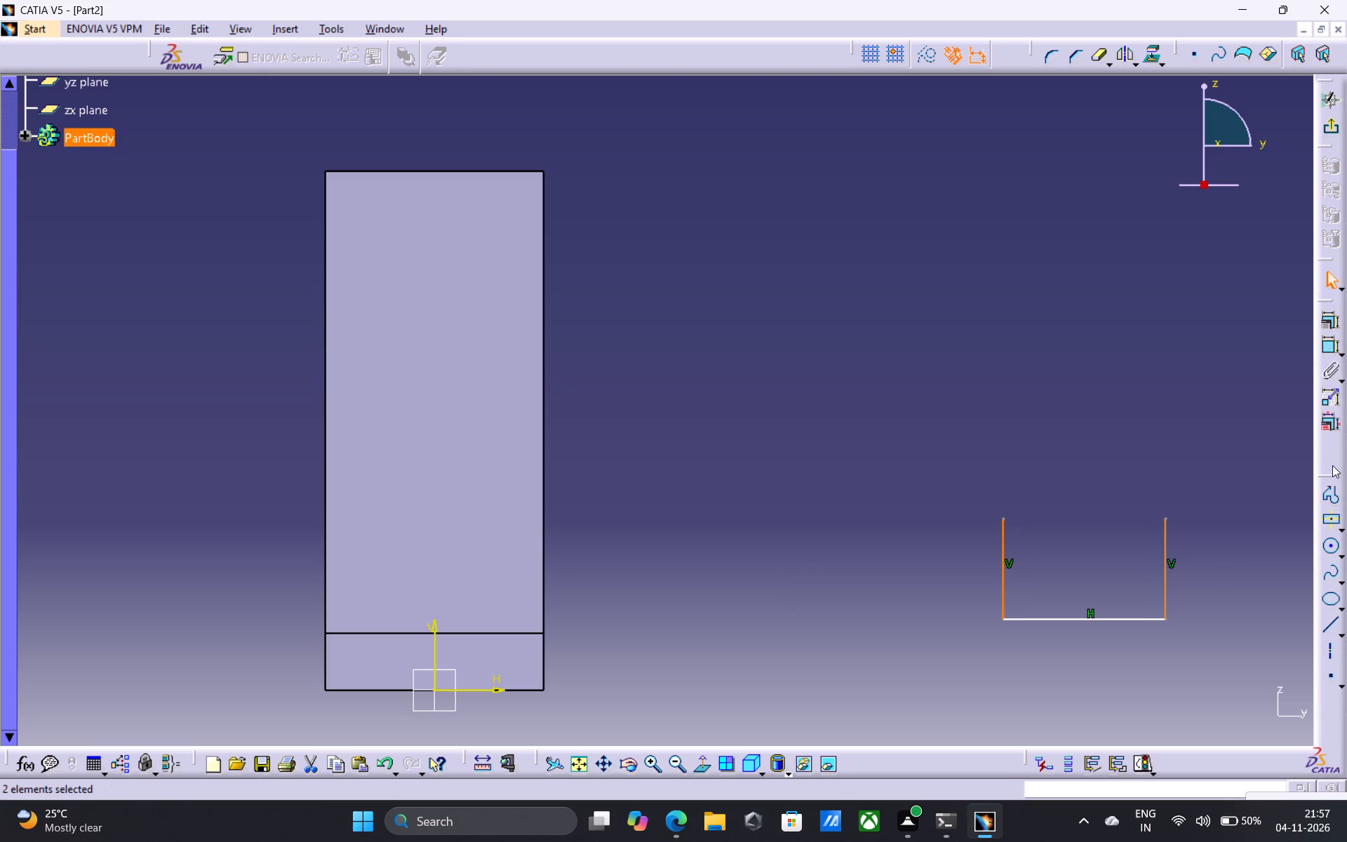
click(1327, 324)
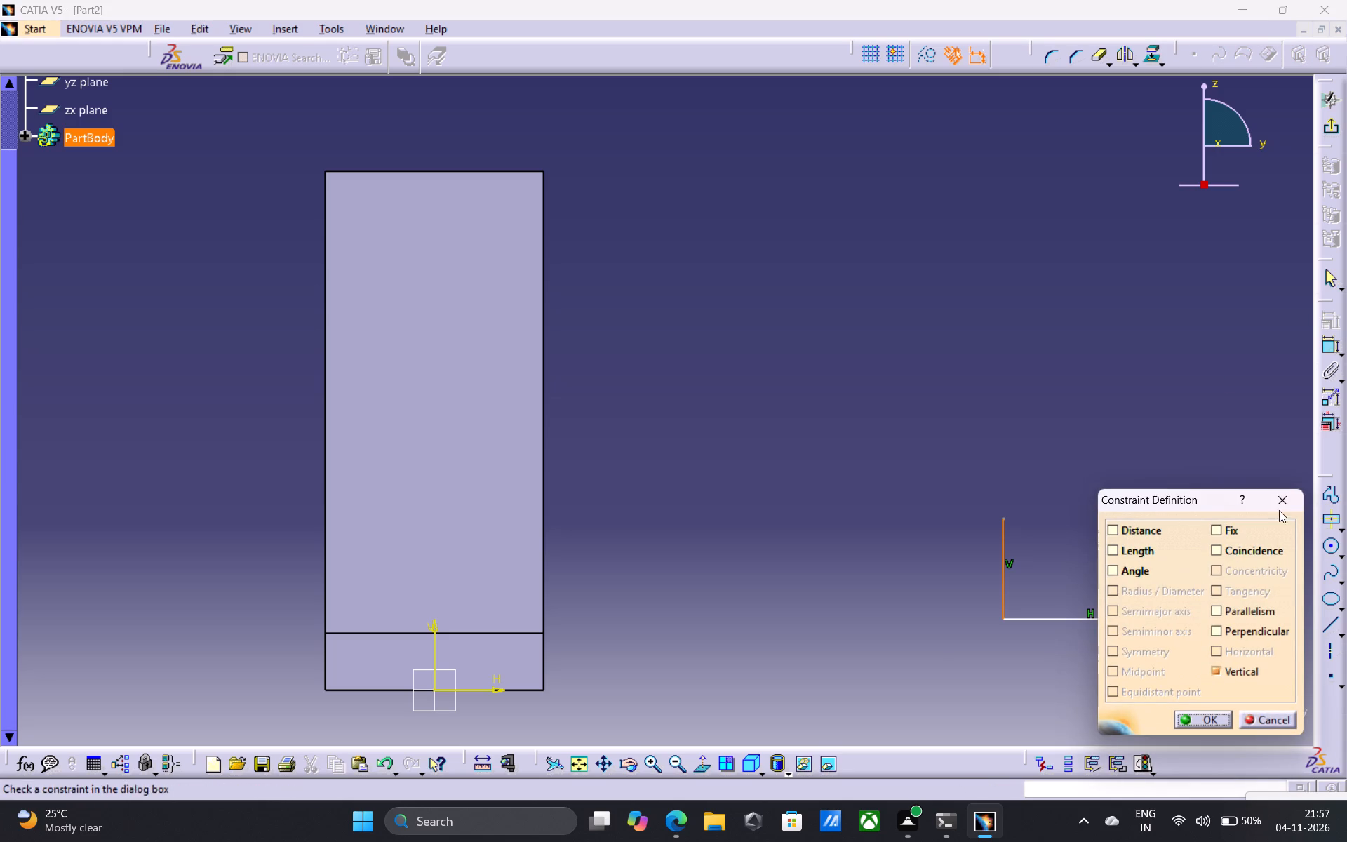
click(1285, 495)
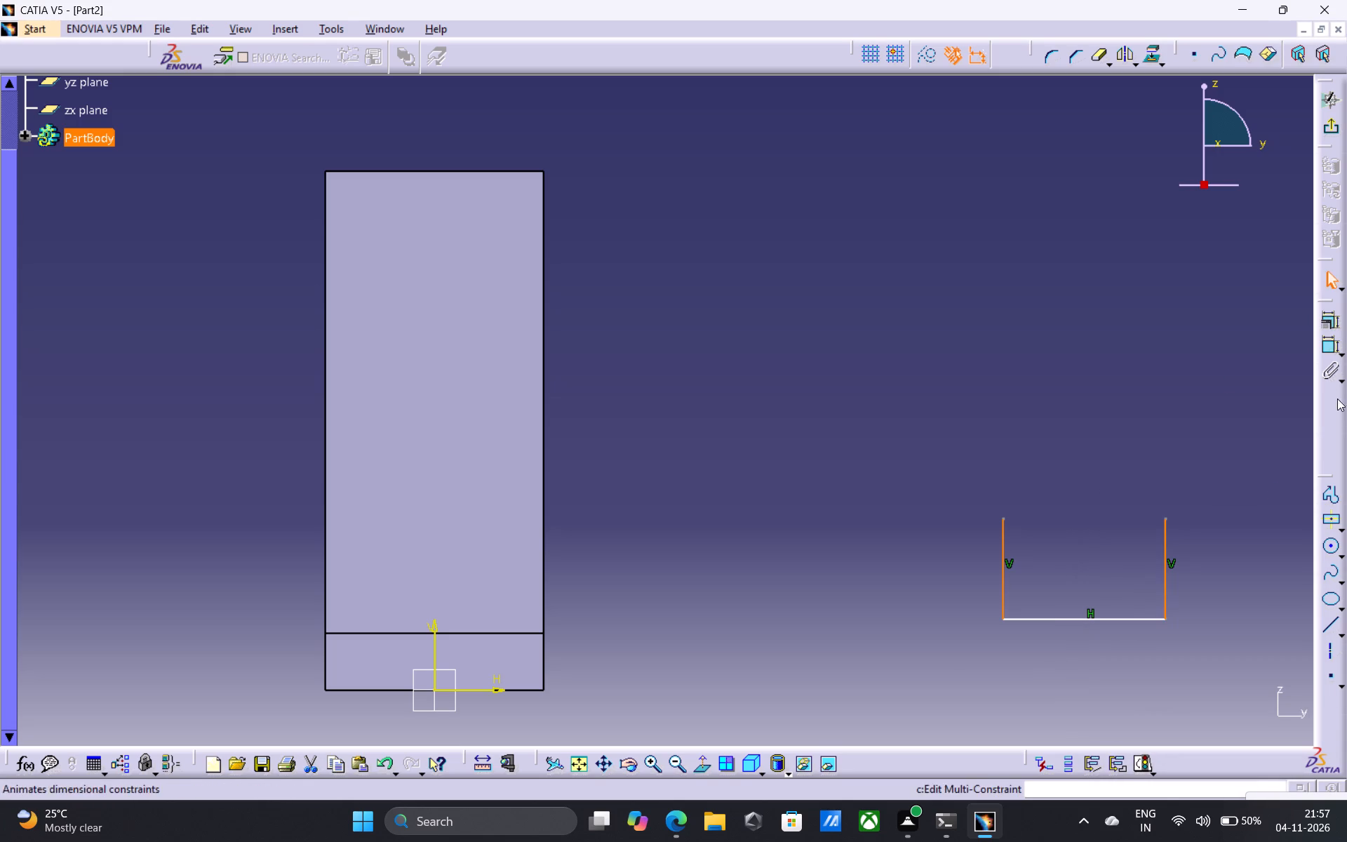
click(1334, 345)
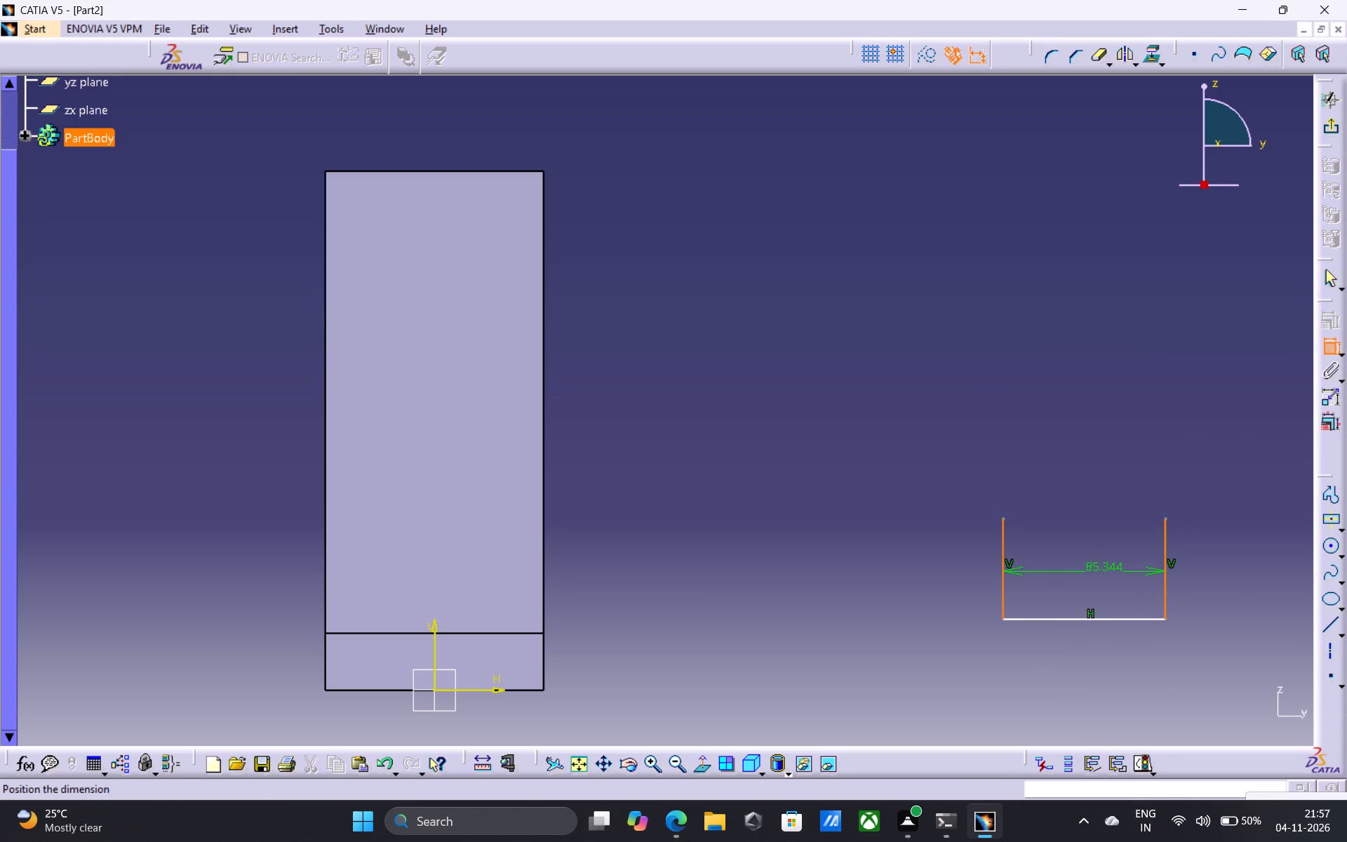
click(1099, 571)
double_click(1099, 561)
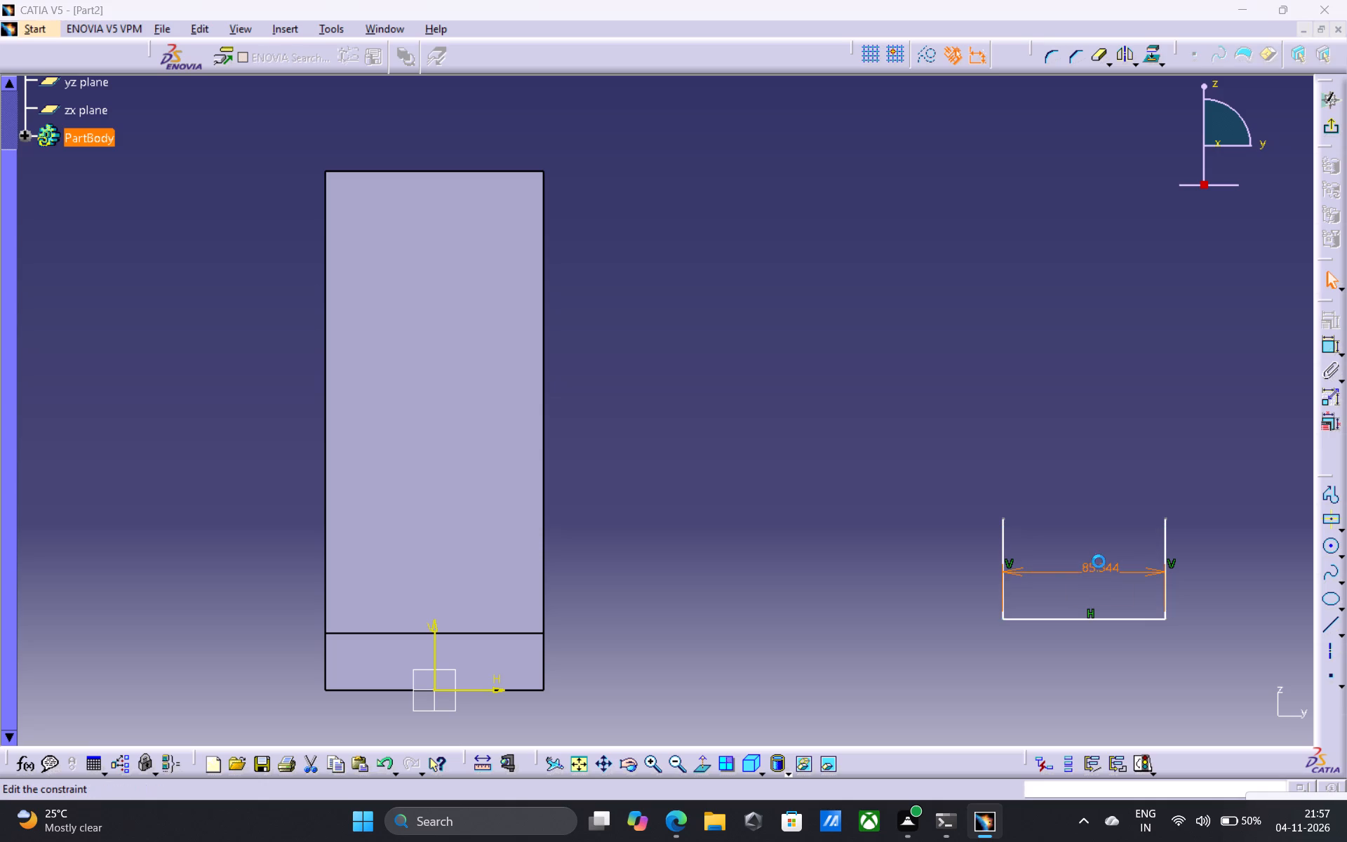
text(100)
key(Return)
key(Return)
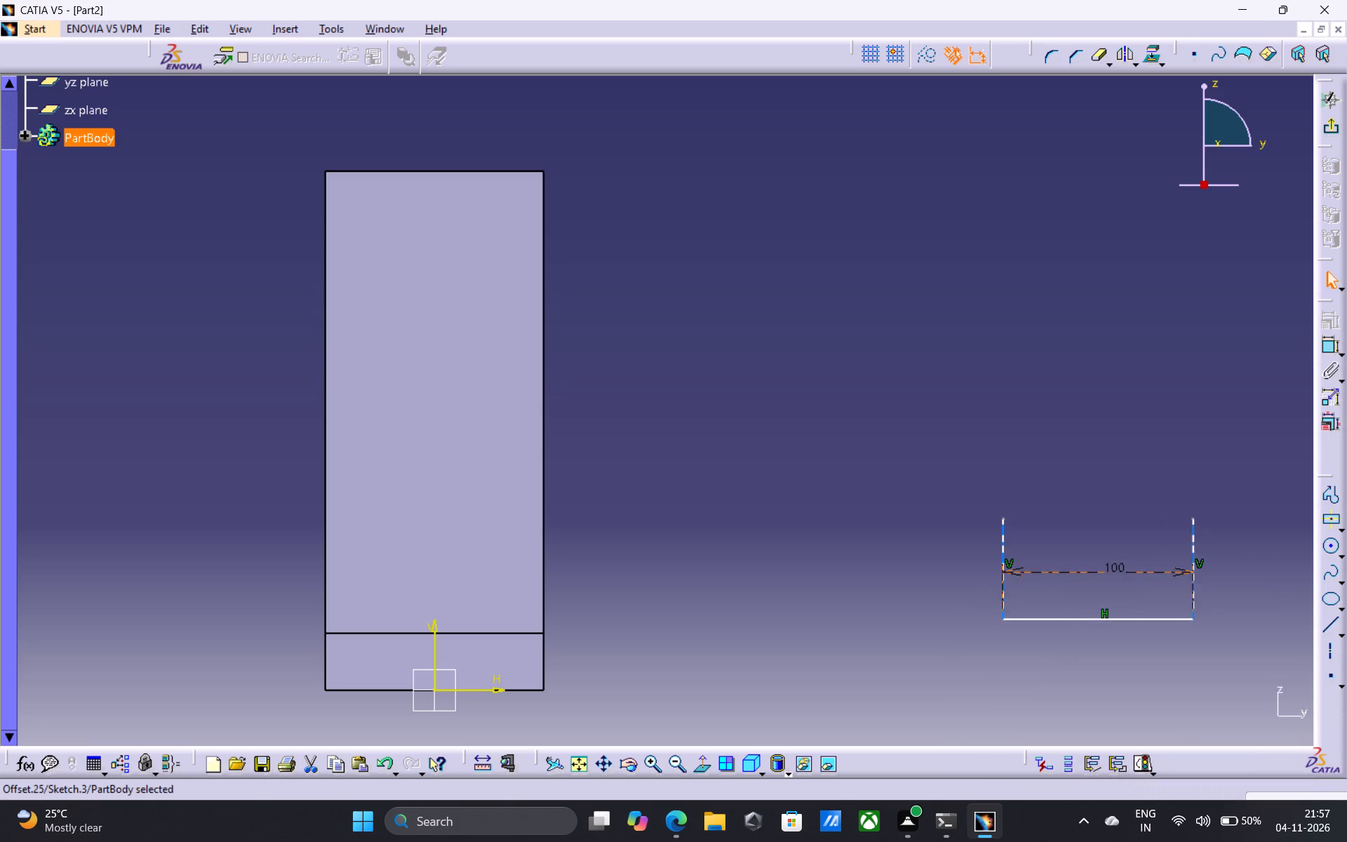
Add length dimensions to both vertical lines of the U and set each to 75 mm.
double_click(1331, 349)
click(1191, 547)
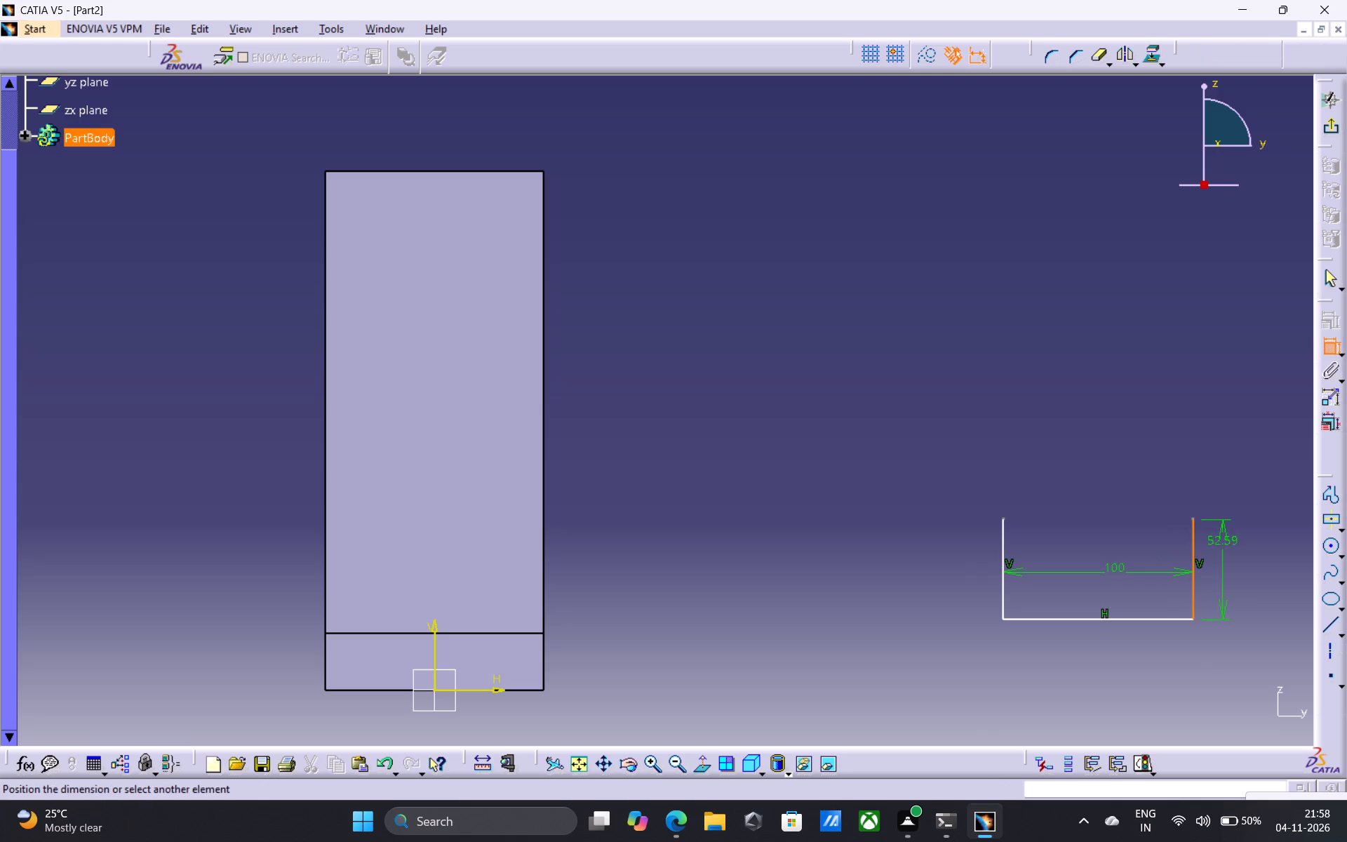
click(1242, 562)
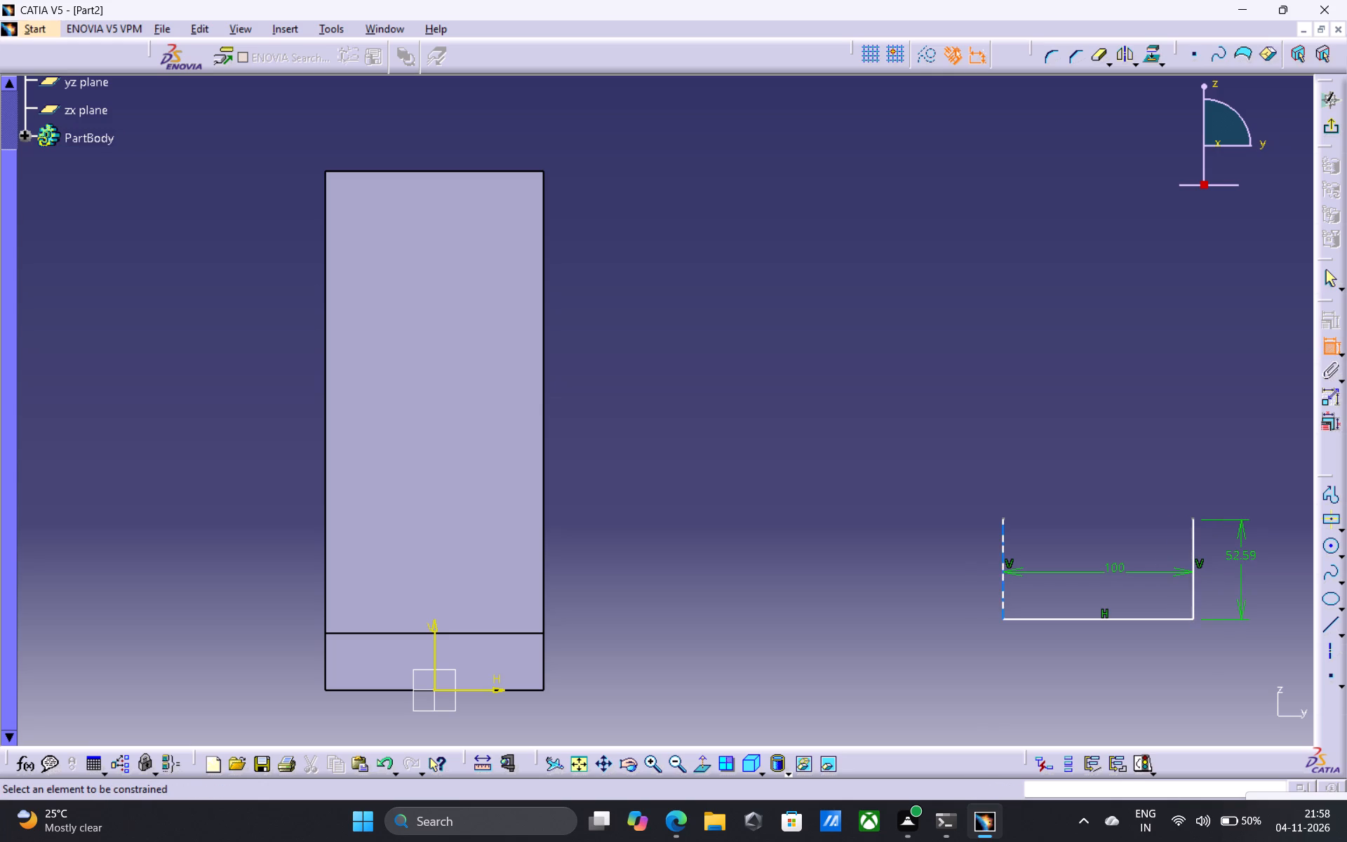
click(1004, 541)
click(963, 568)
double_click(962, 561)
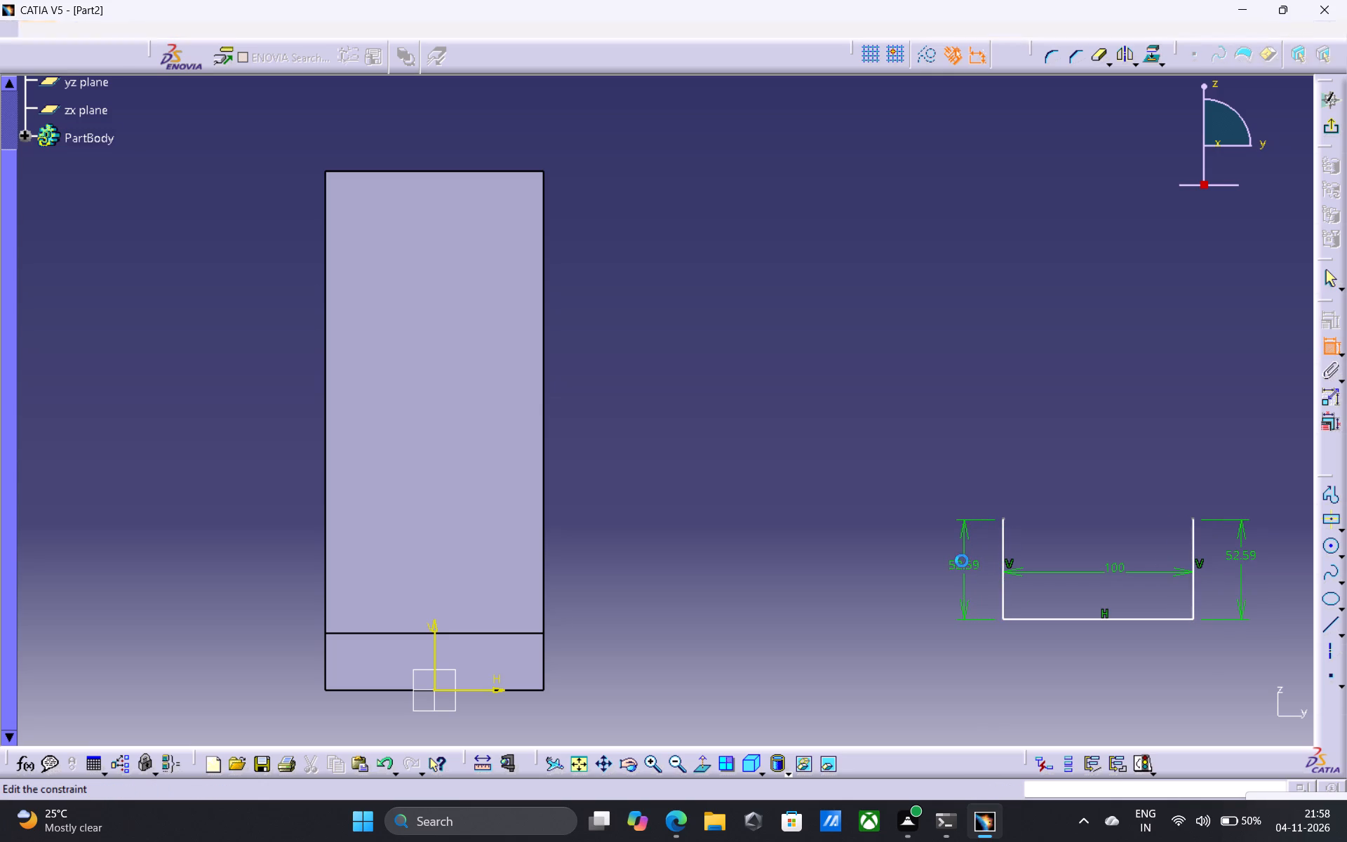
text(75)
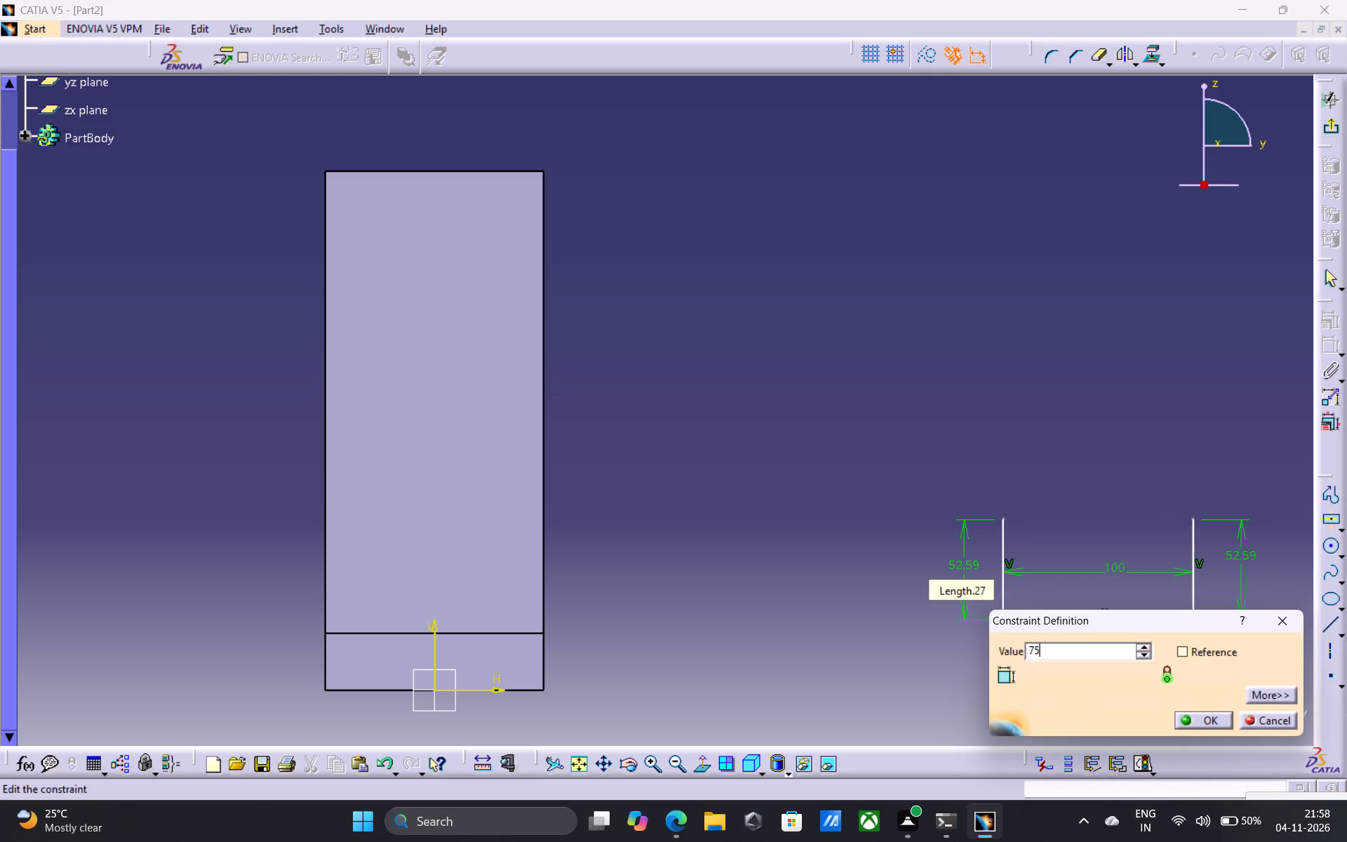
key(Return)
double_click(1249, 554)
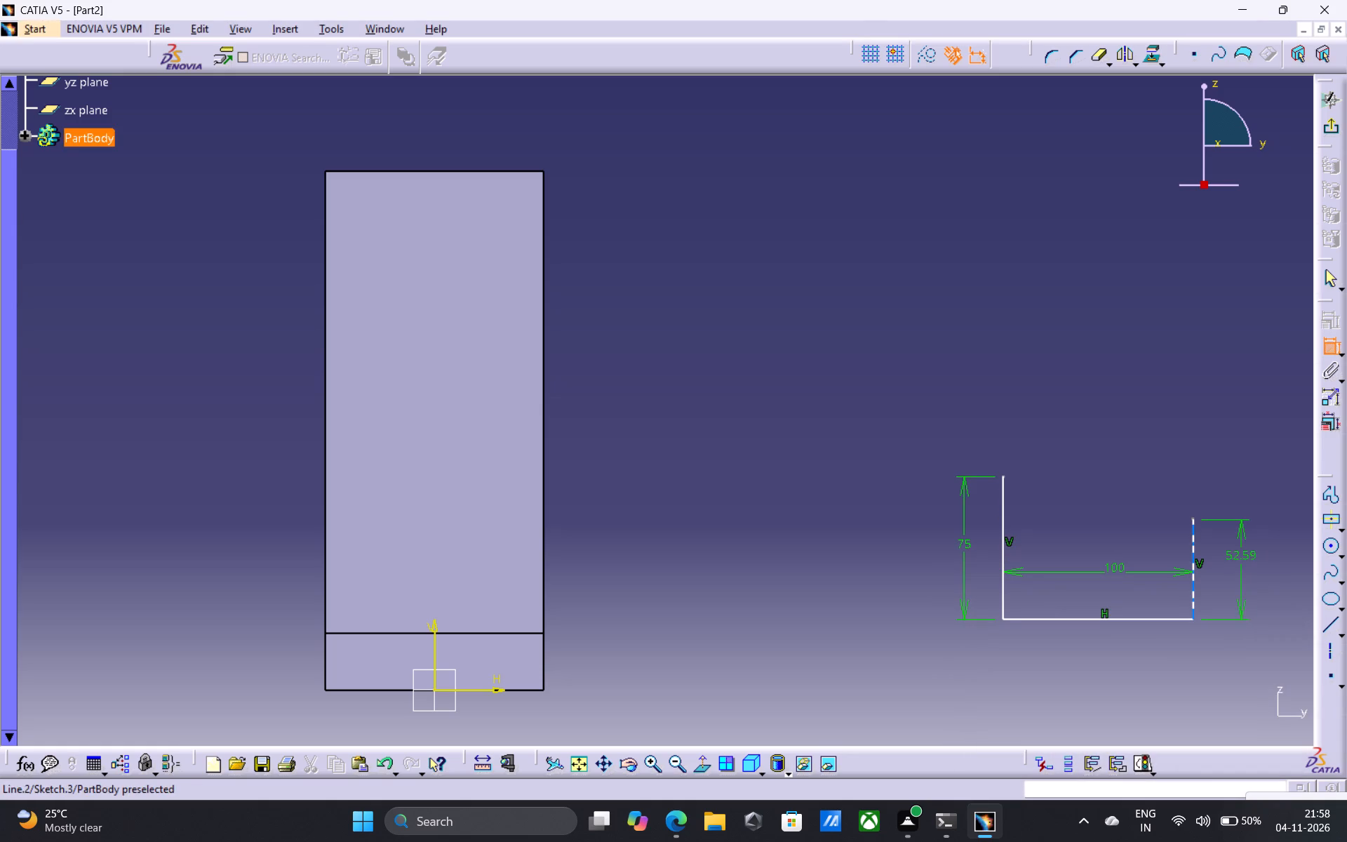
text(75)
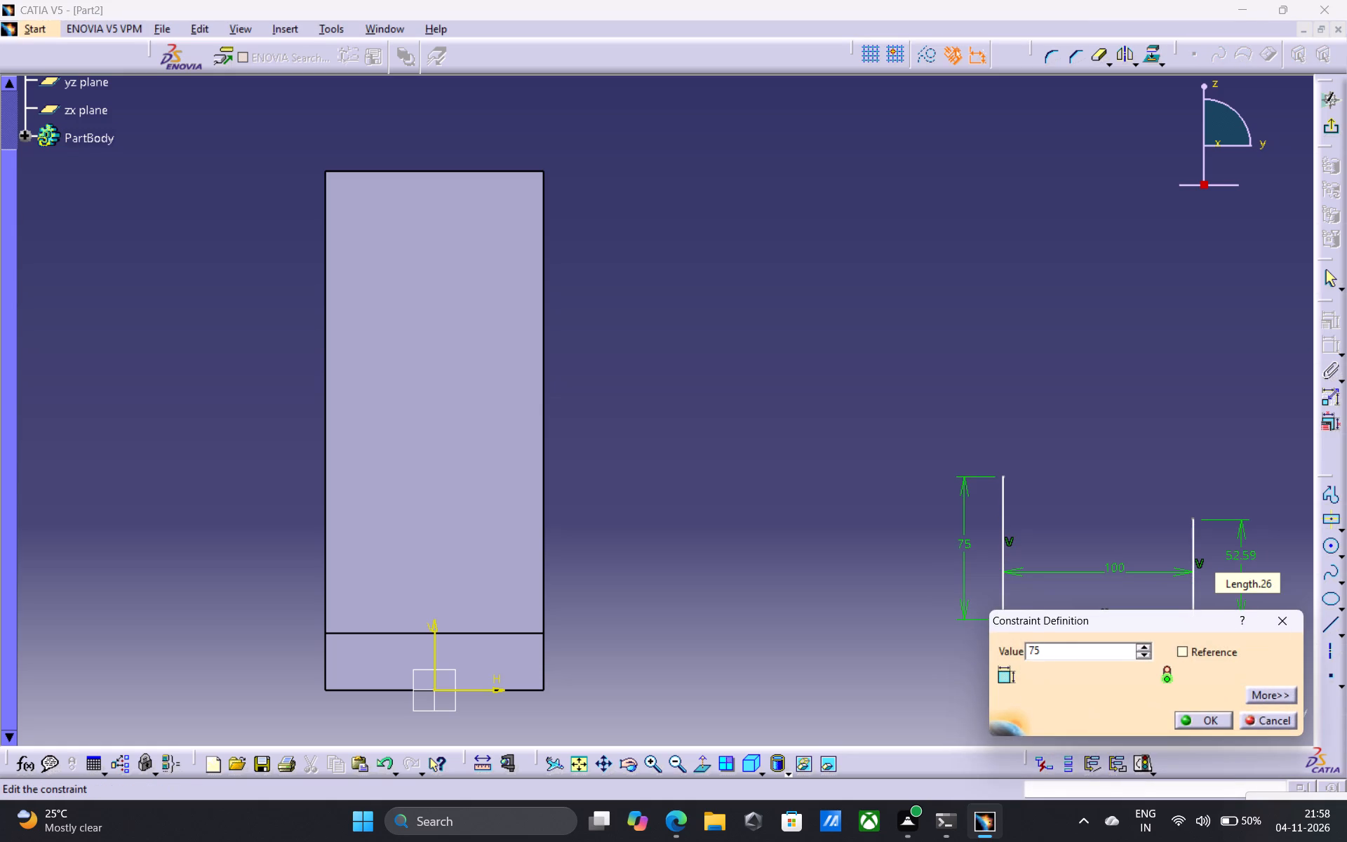
key(Return)
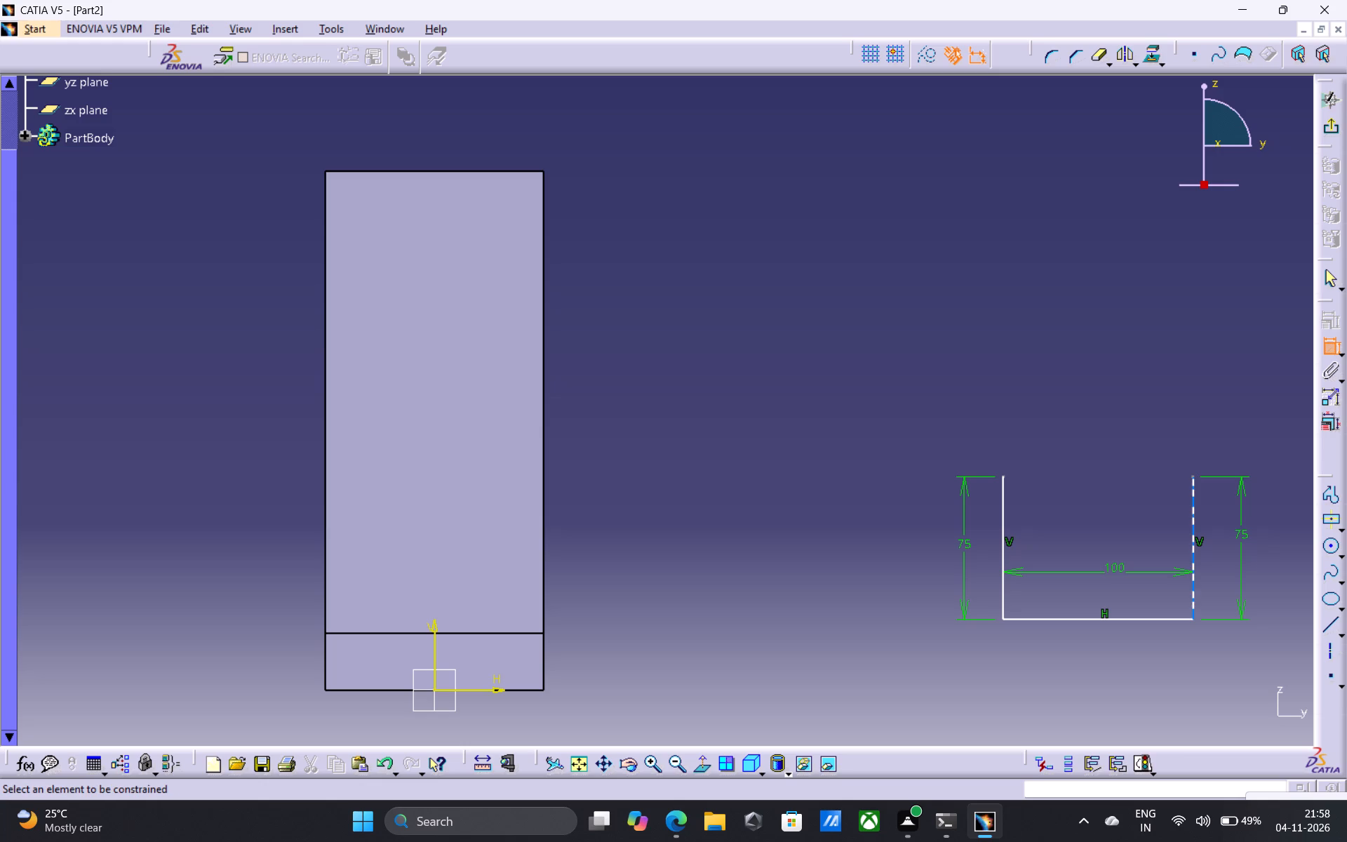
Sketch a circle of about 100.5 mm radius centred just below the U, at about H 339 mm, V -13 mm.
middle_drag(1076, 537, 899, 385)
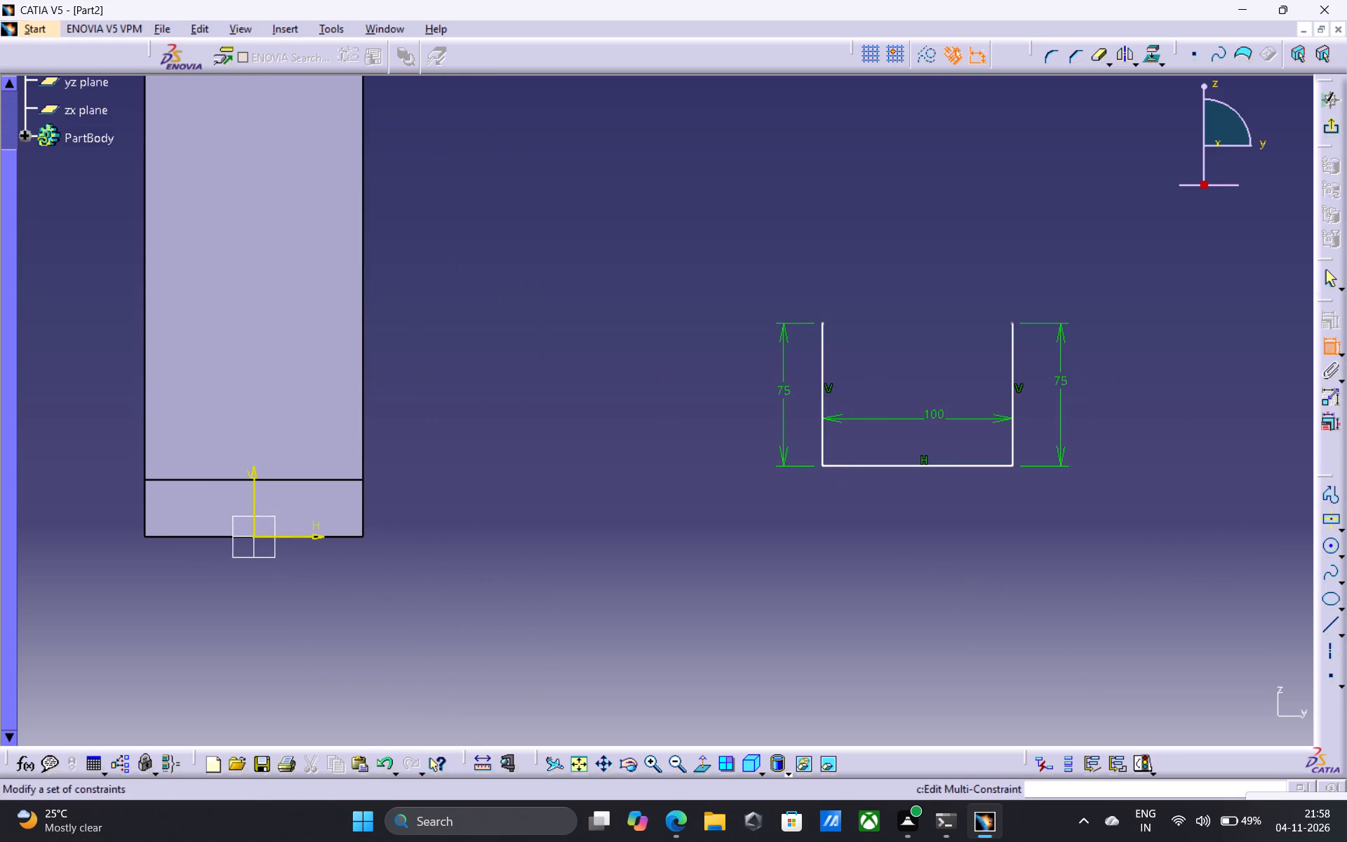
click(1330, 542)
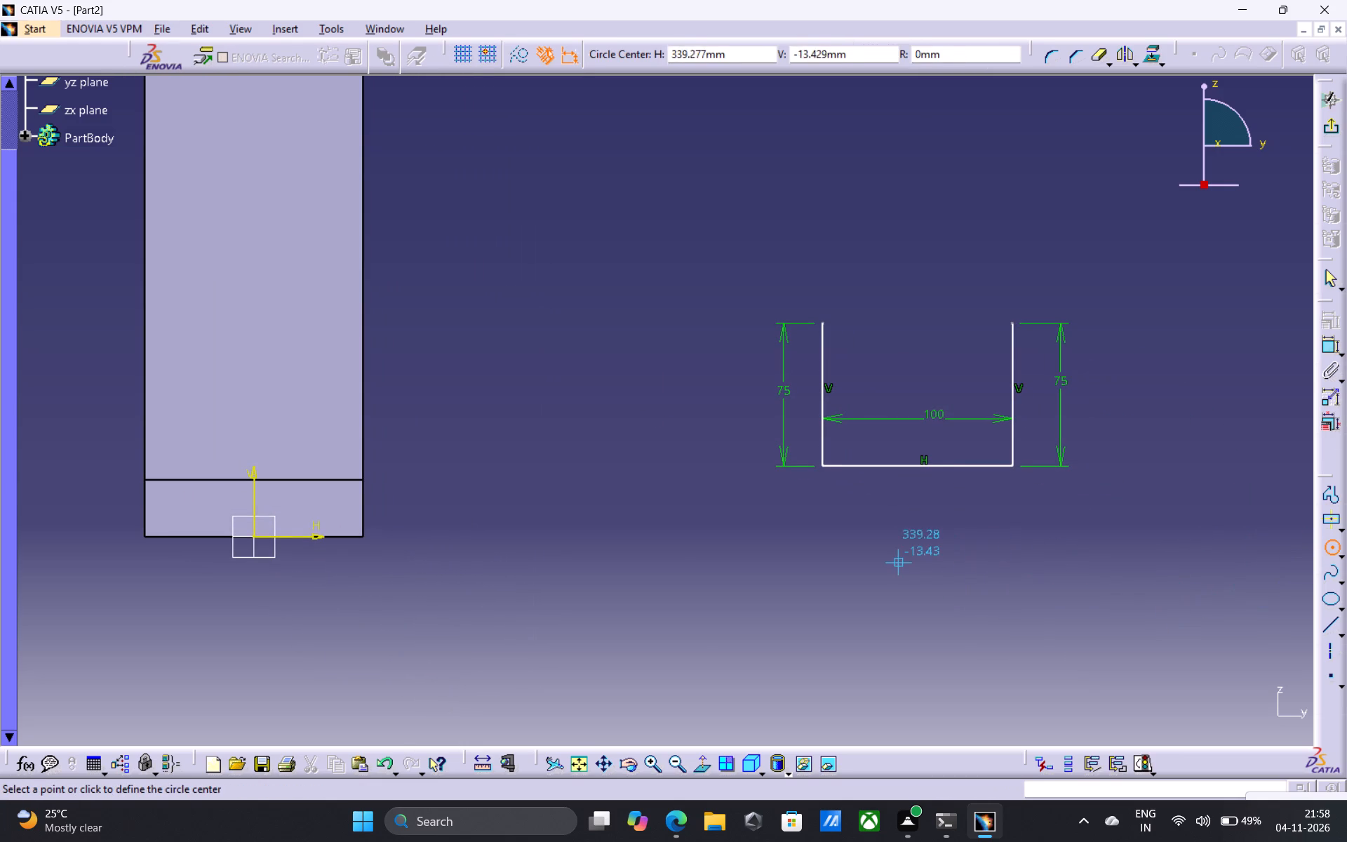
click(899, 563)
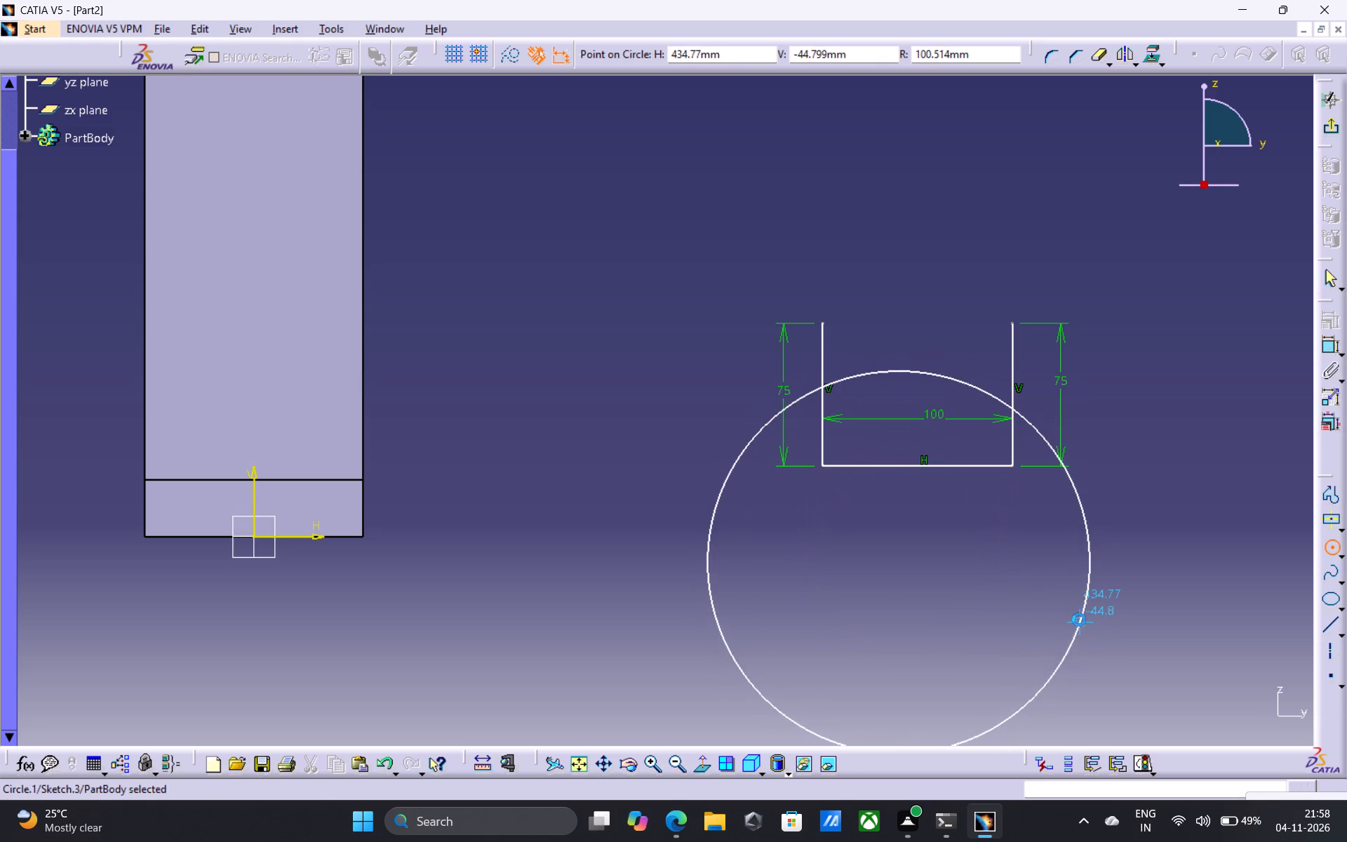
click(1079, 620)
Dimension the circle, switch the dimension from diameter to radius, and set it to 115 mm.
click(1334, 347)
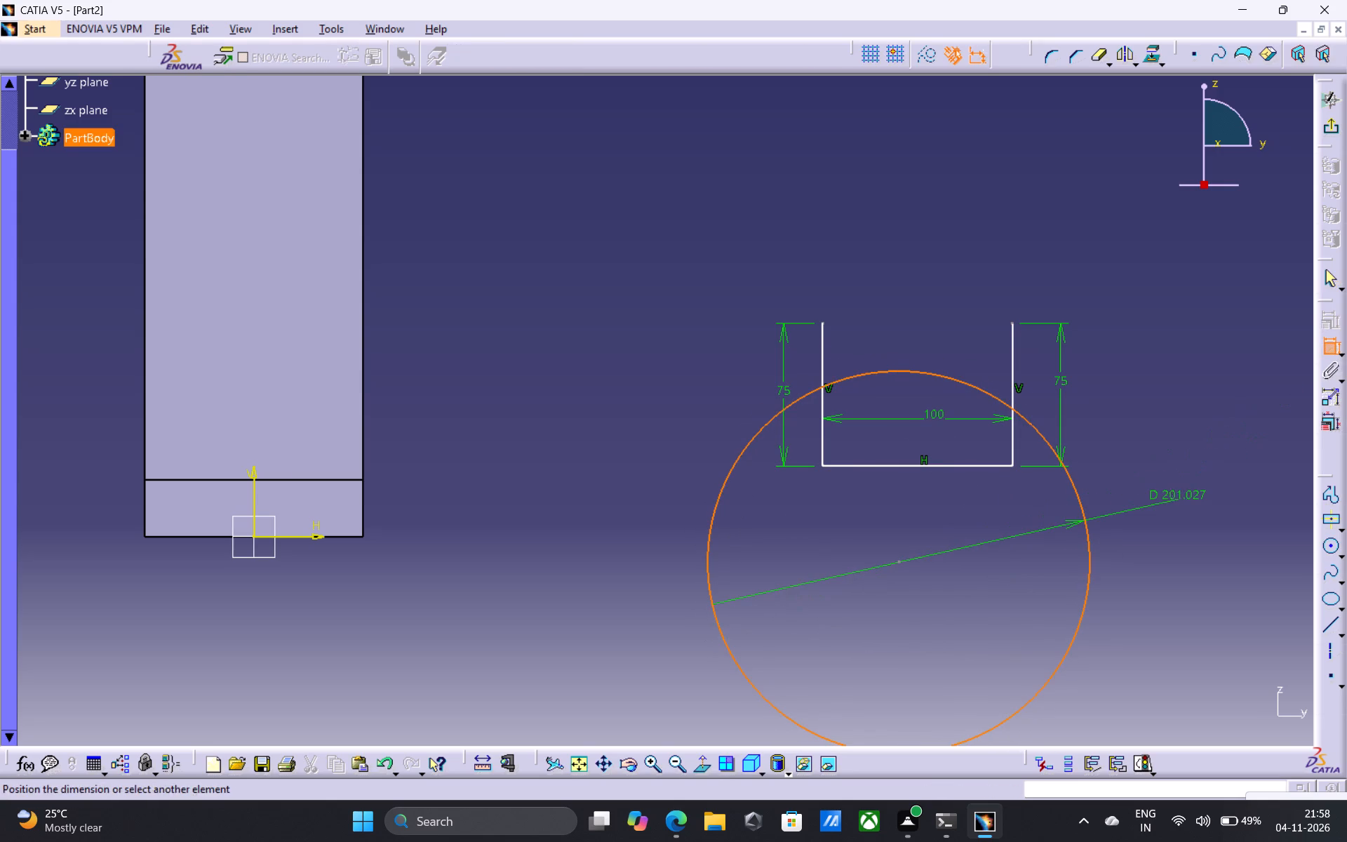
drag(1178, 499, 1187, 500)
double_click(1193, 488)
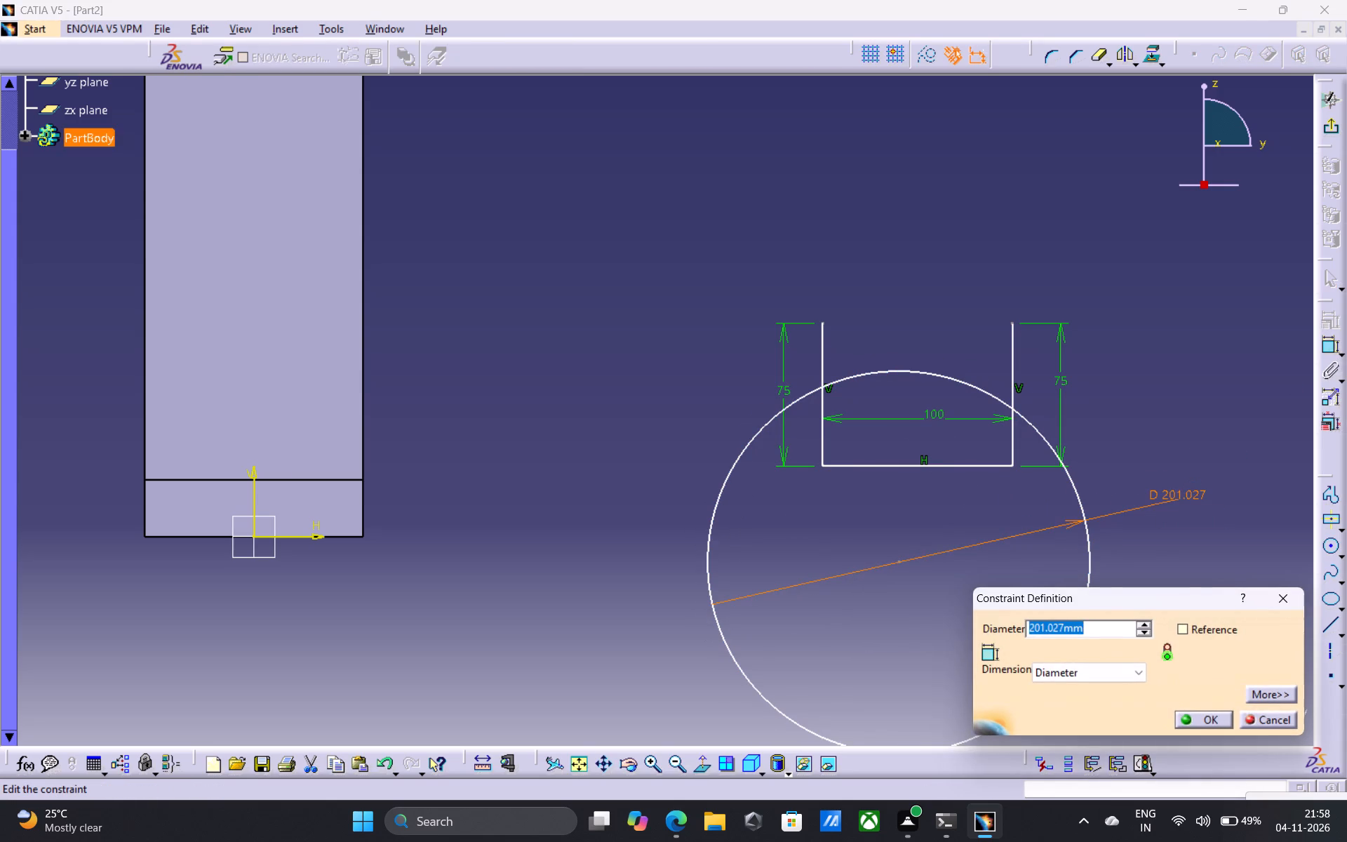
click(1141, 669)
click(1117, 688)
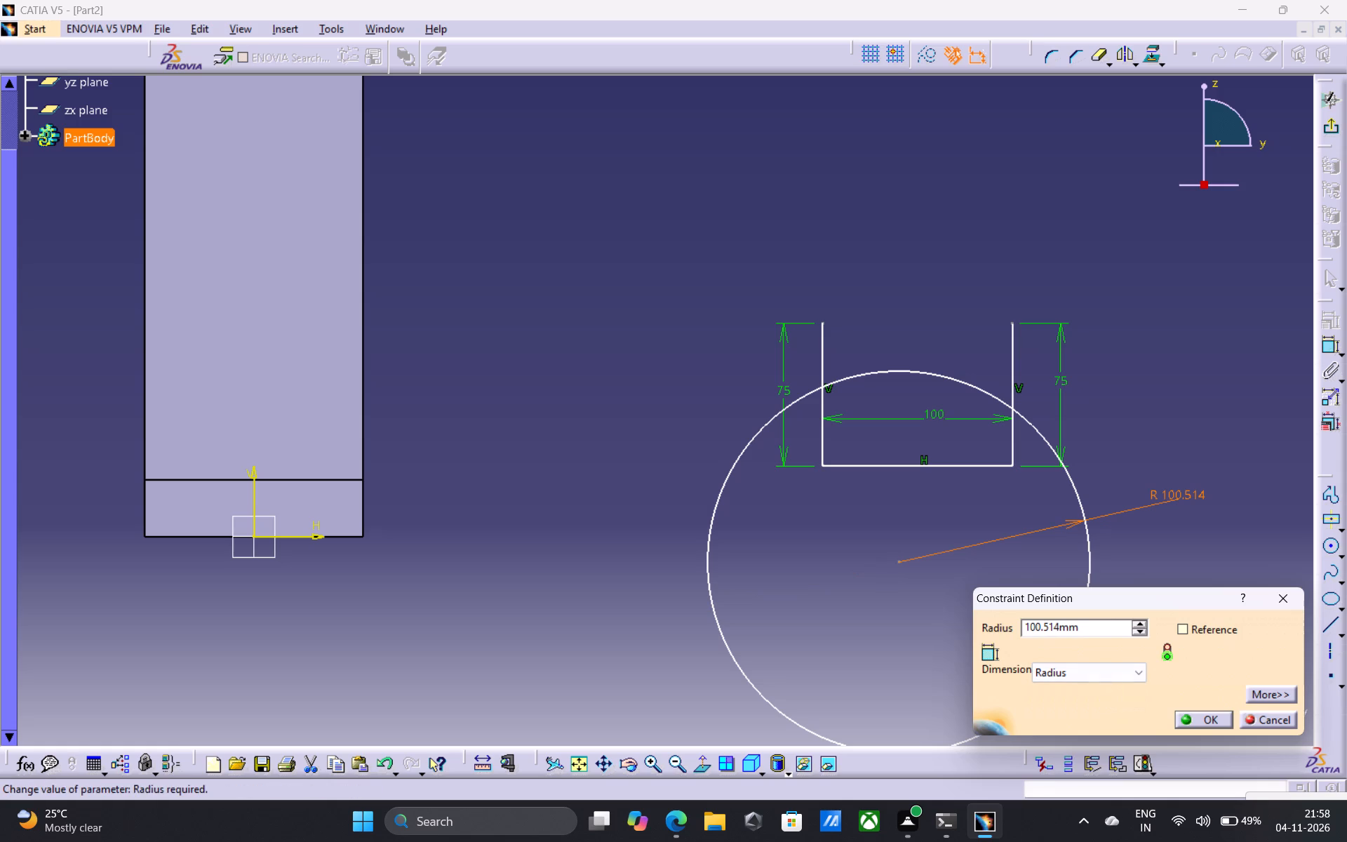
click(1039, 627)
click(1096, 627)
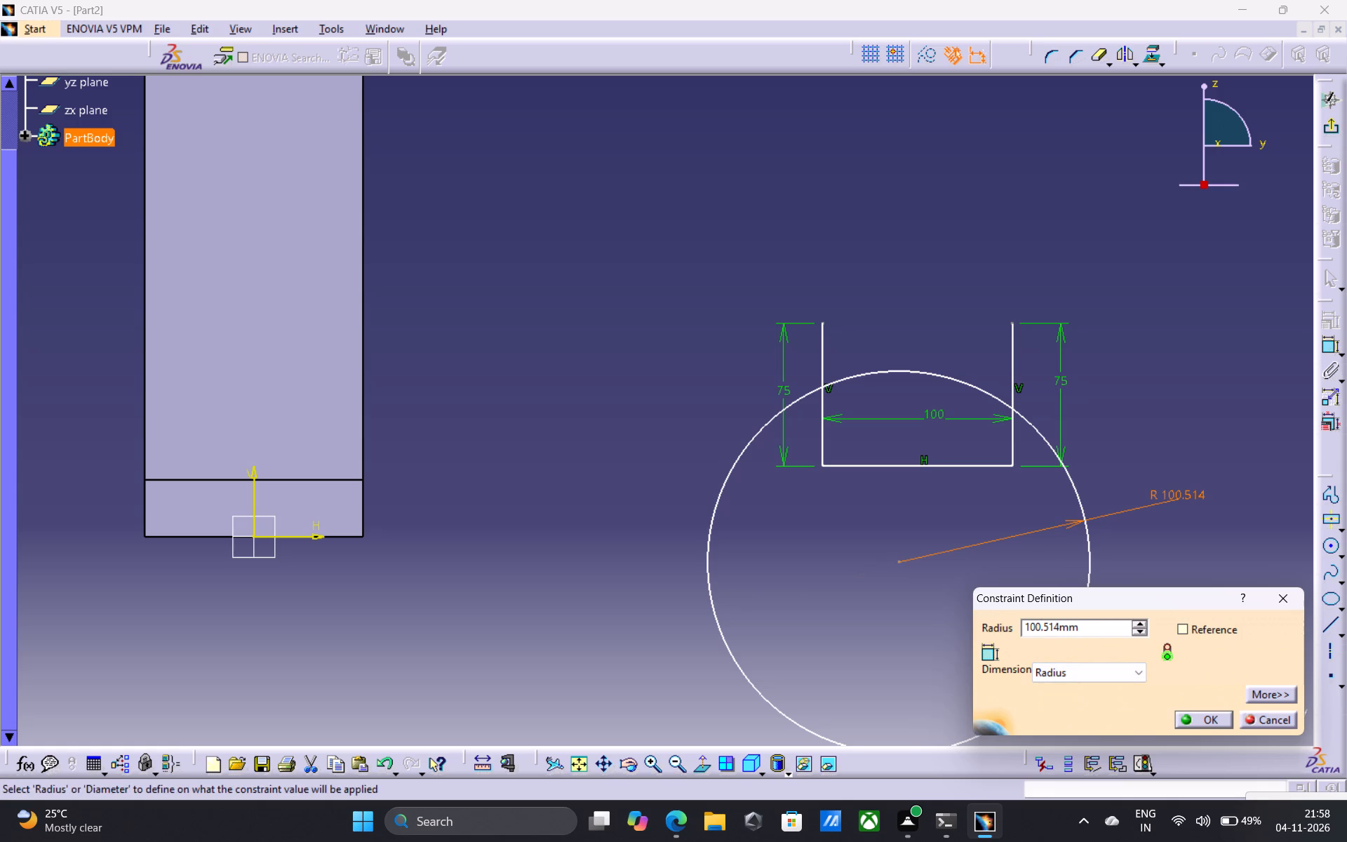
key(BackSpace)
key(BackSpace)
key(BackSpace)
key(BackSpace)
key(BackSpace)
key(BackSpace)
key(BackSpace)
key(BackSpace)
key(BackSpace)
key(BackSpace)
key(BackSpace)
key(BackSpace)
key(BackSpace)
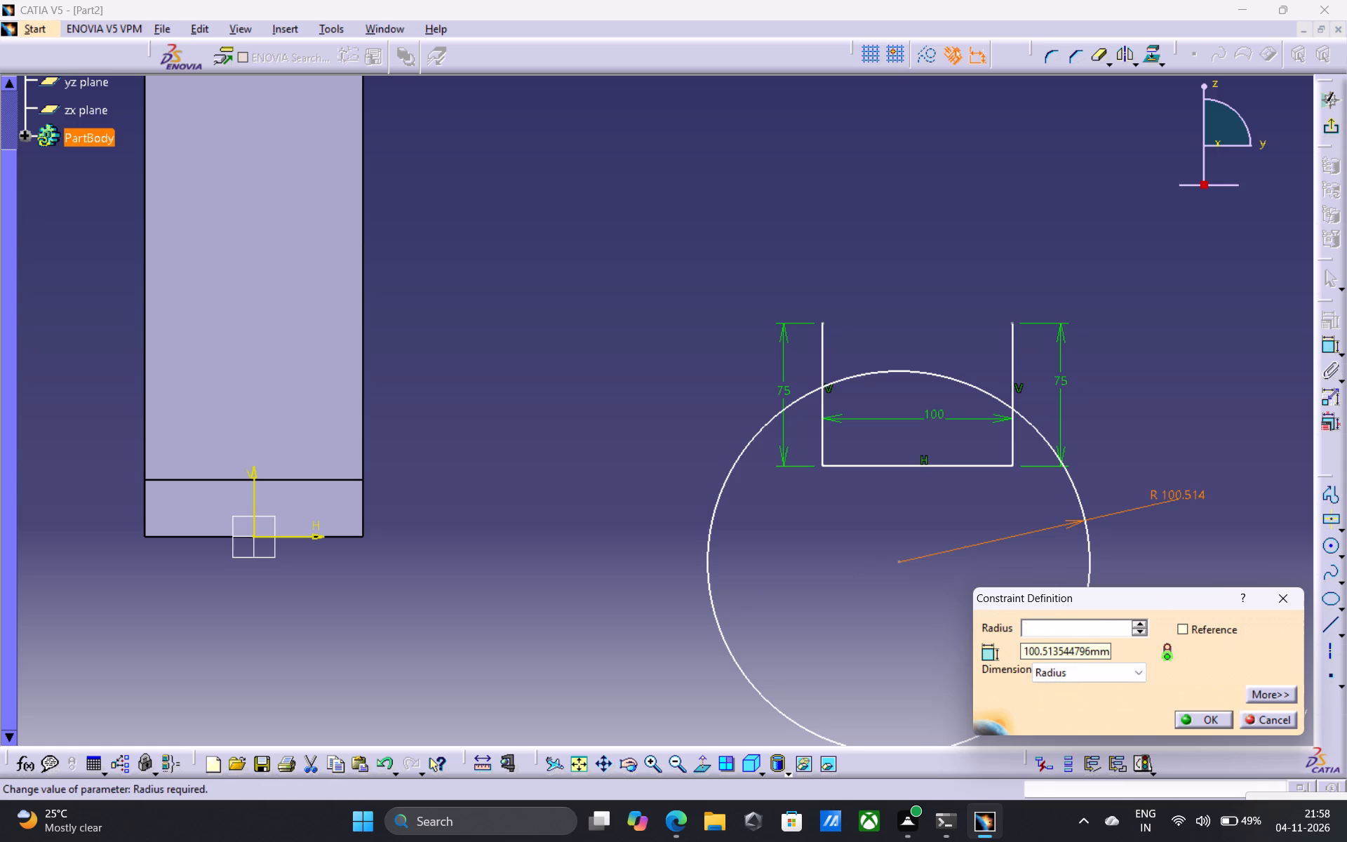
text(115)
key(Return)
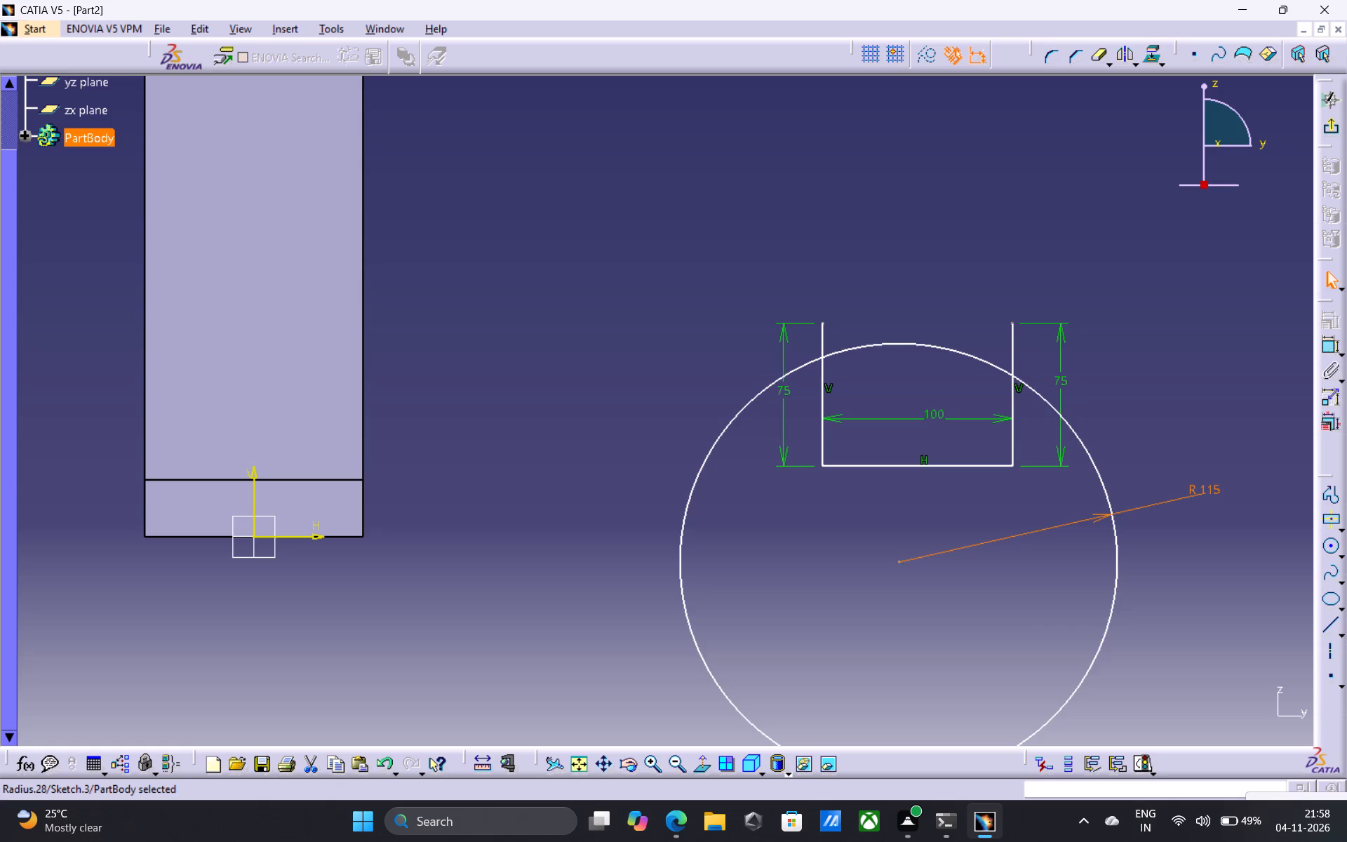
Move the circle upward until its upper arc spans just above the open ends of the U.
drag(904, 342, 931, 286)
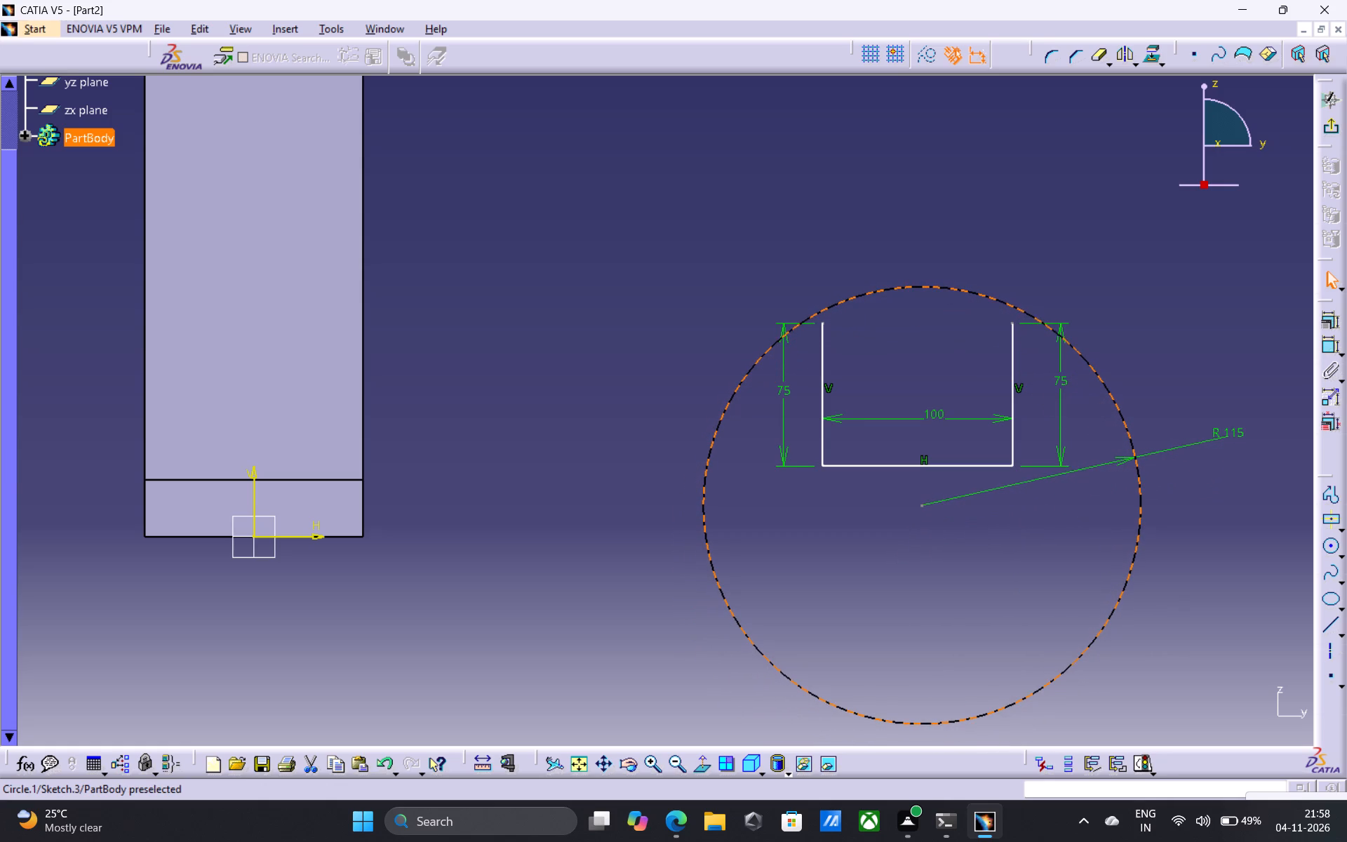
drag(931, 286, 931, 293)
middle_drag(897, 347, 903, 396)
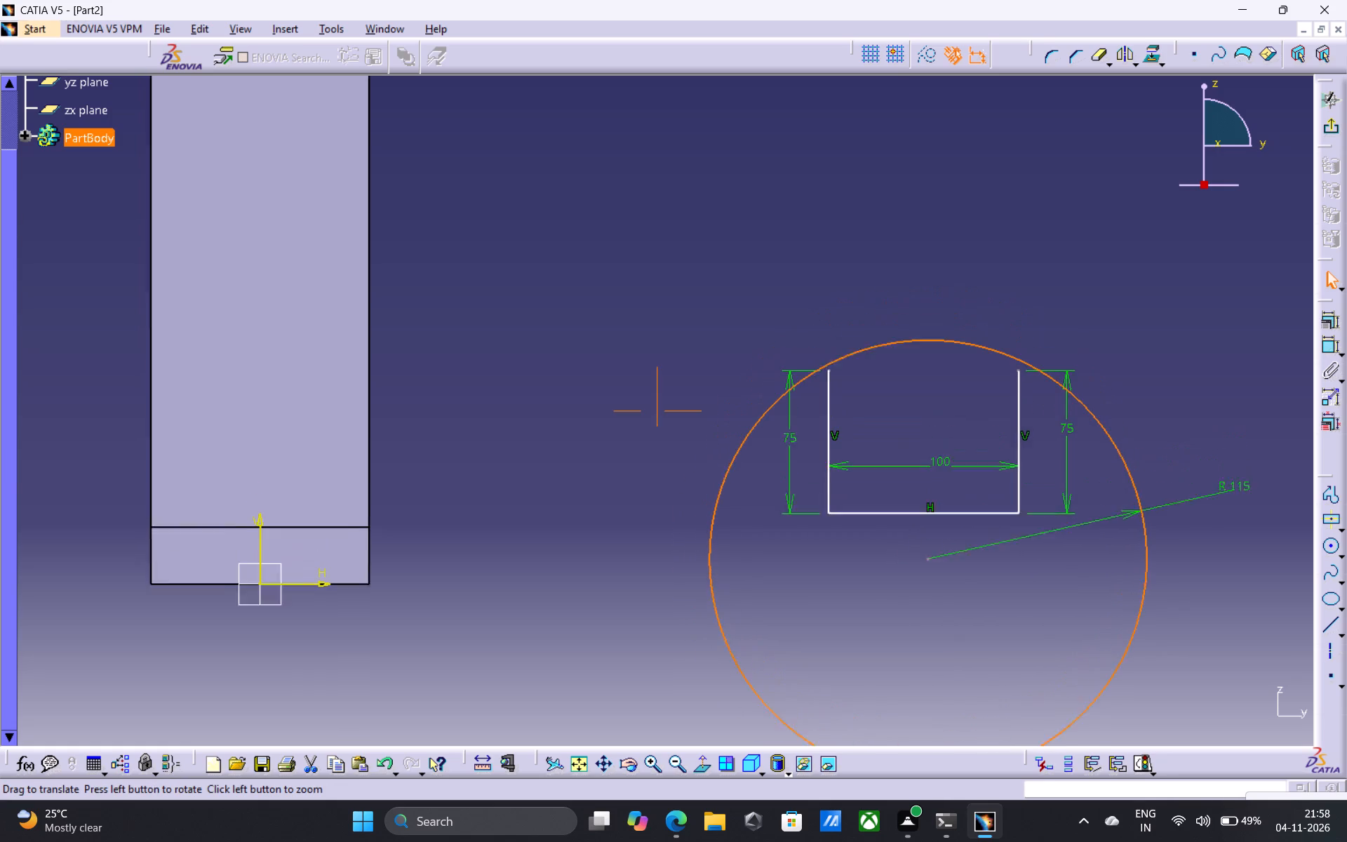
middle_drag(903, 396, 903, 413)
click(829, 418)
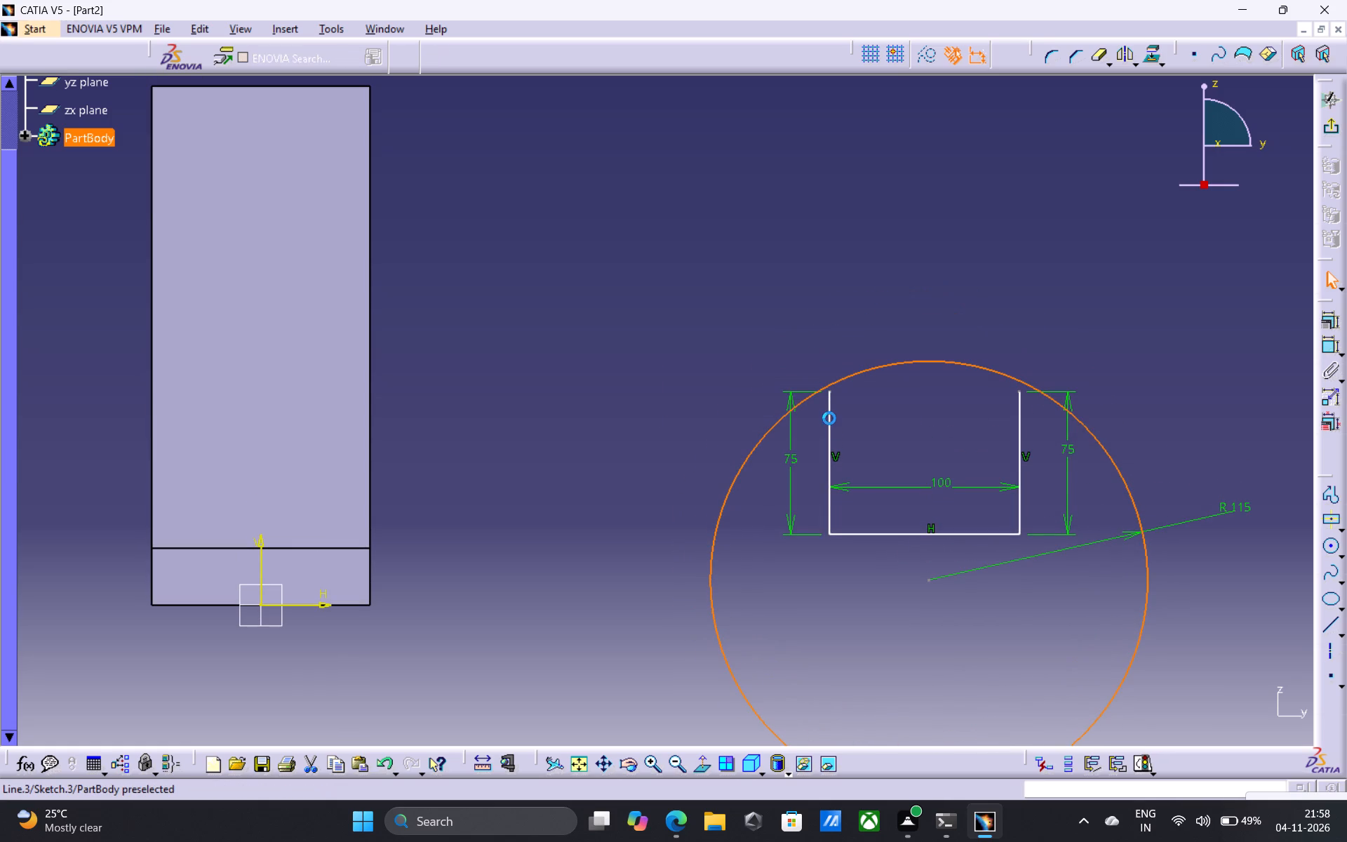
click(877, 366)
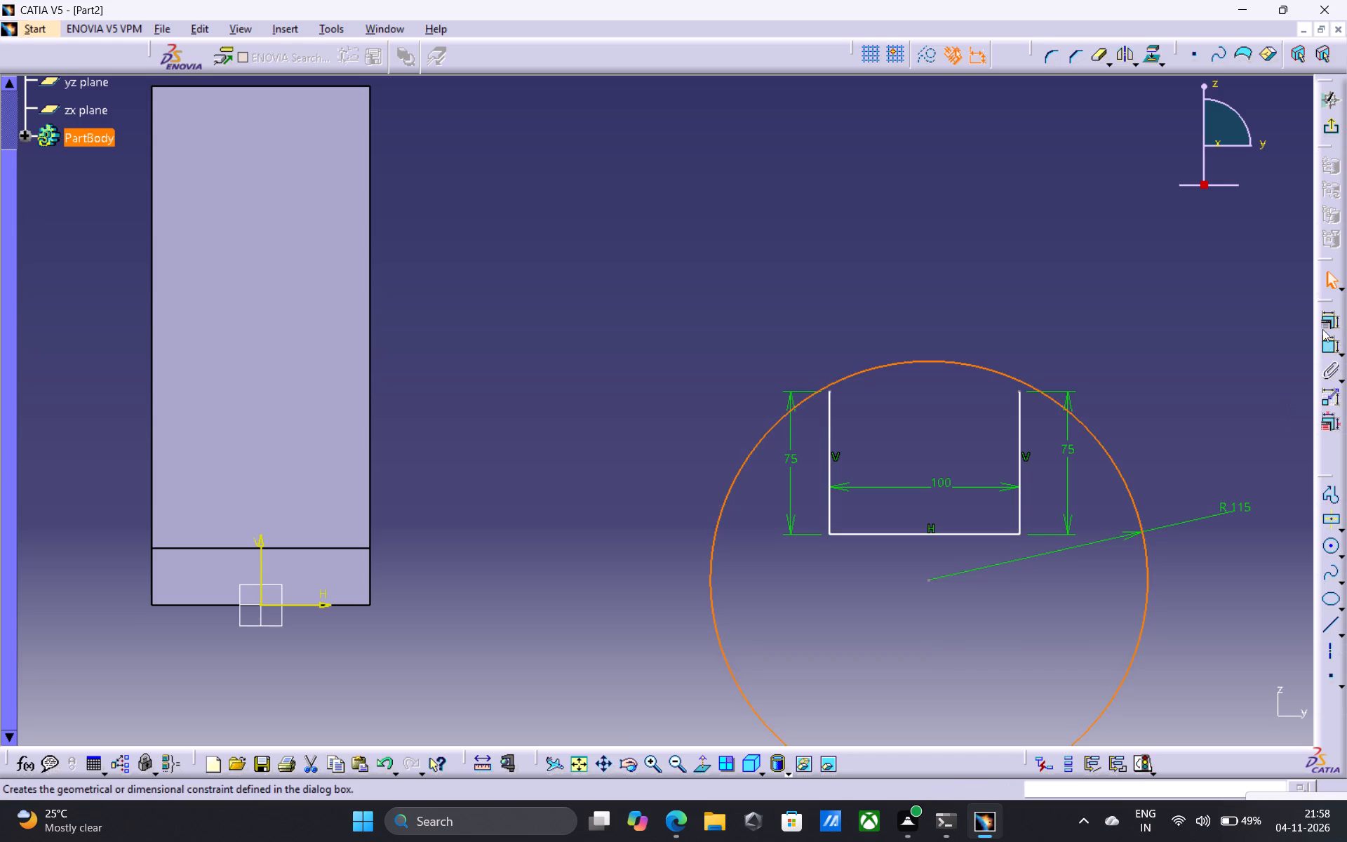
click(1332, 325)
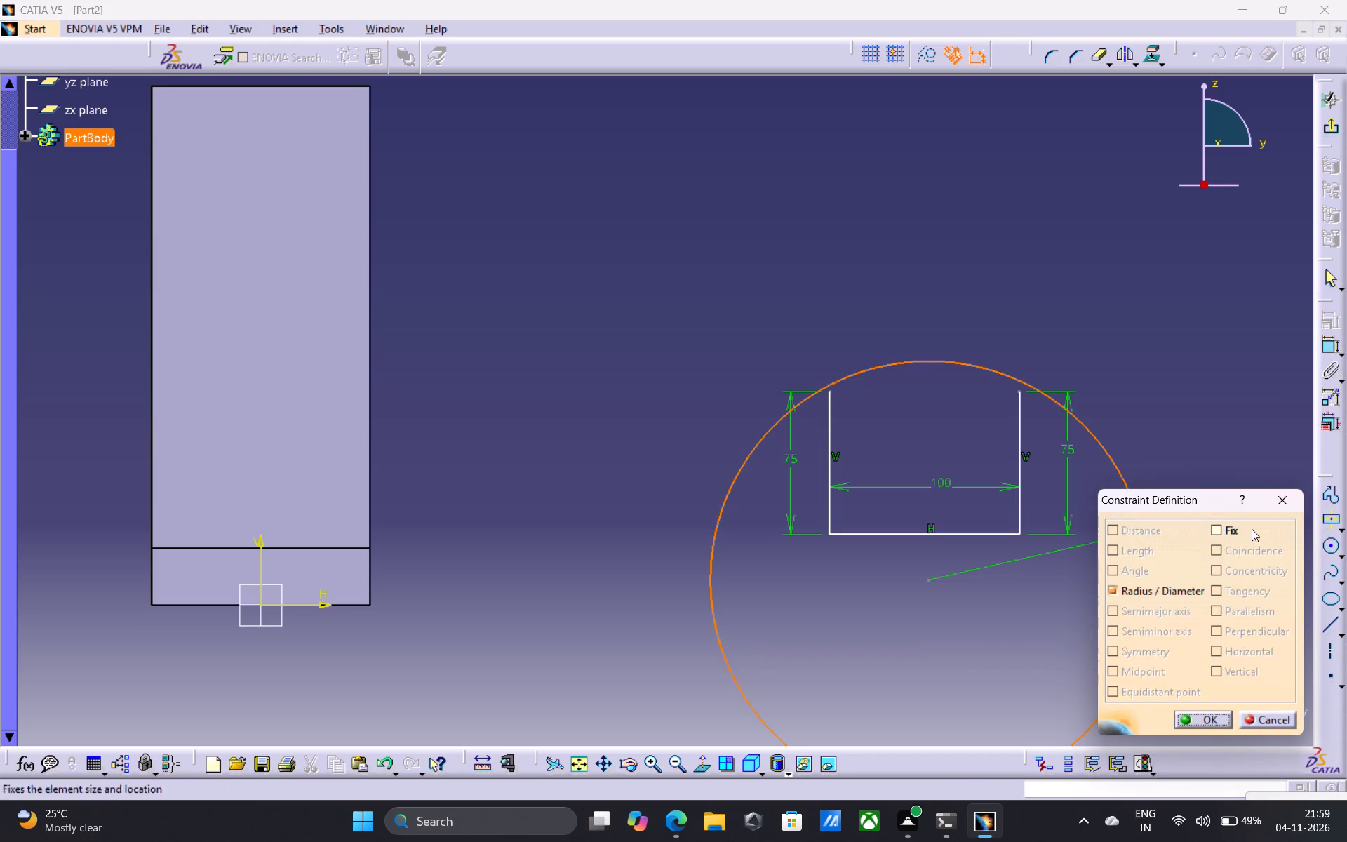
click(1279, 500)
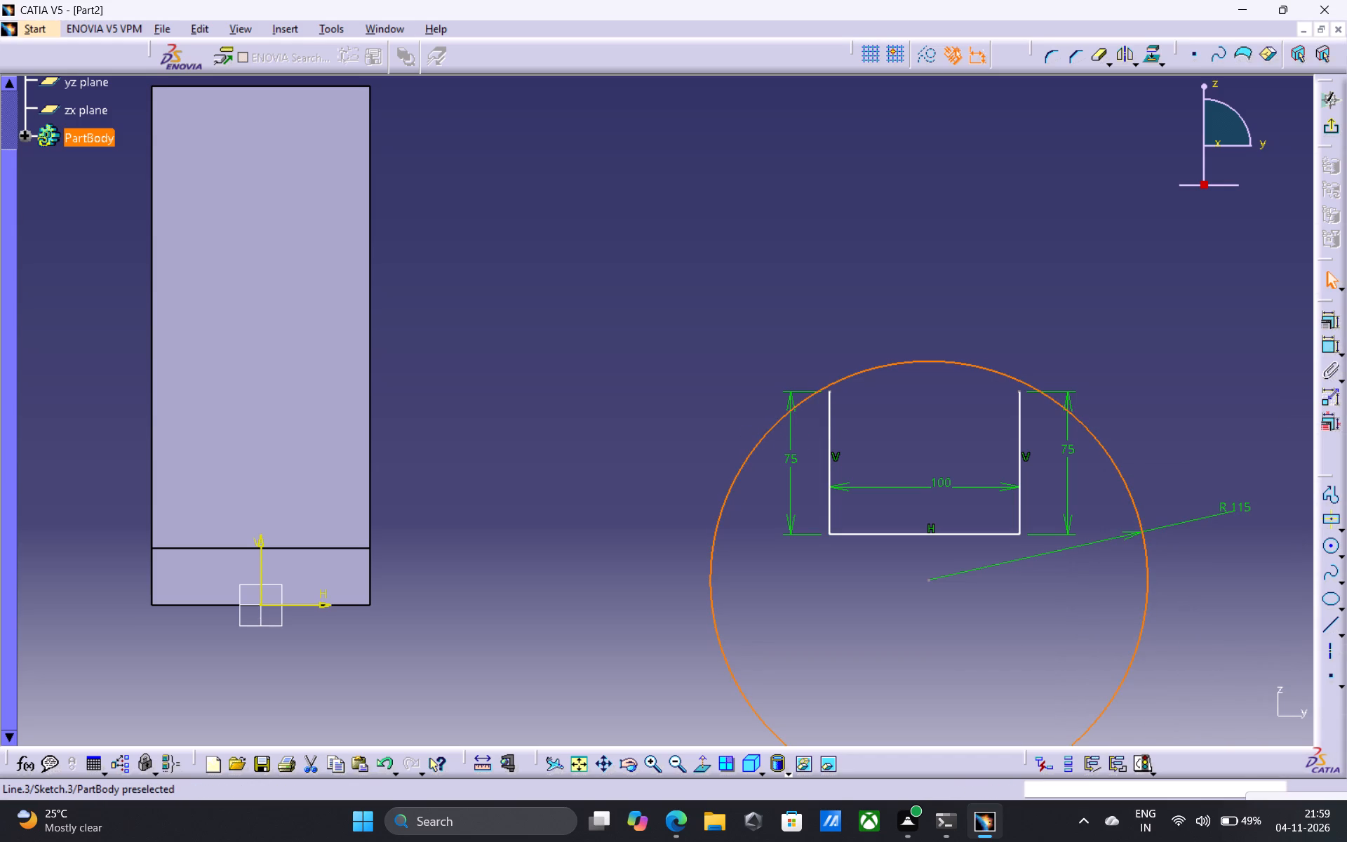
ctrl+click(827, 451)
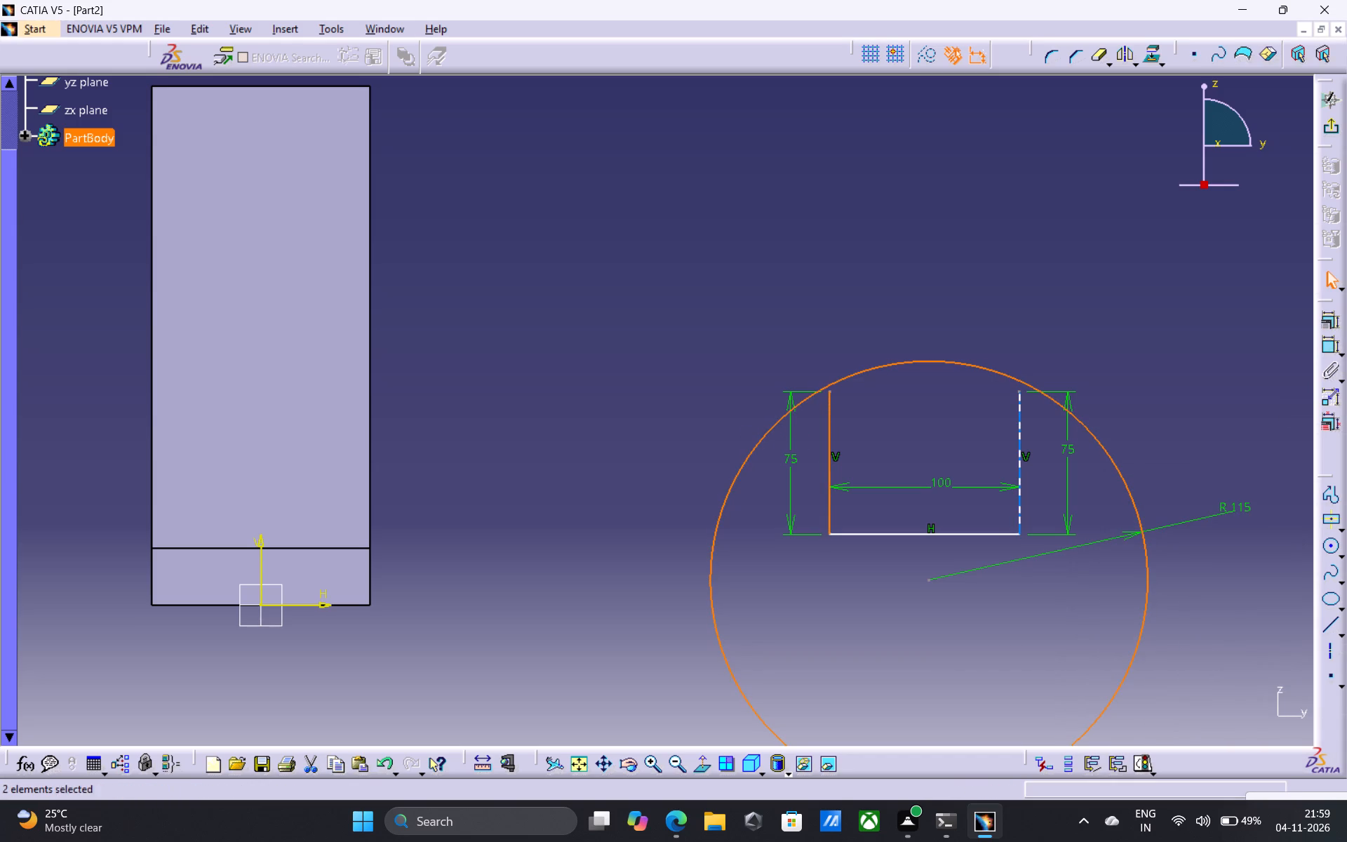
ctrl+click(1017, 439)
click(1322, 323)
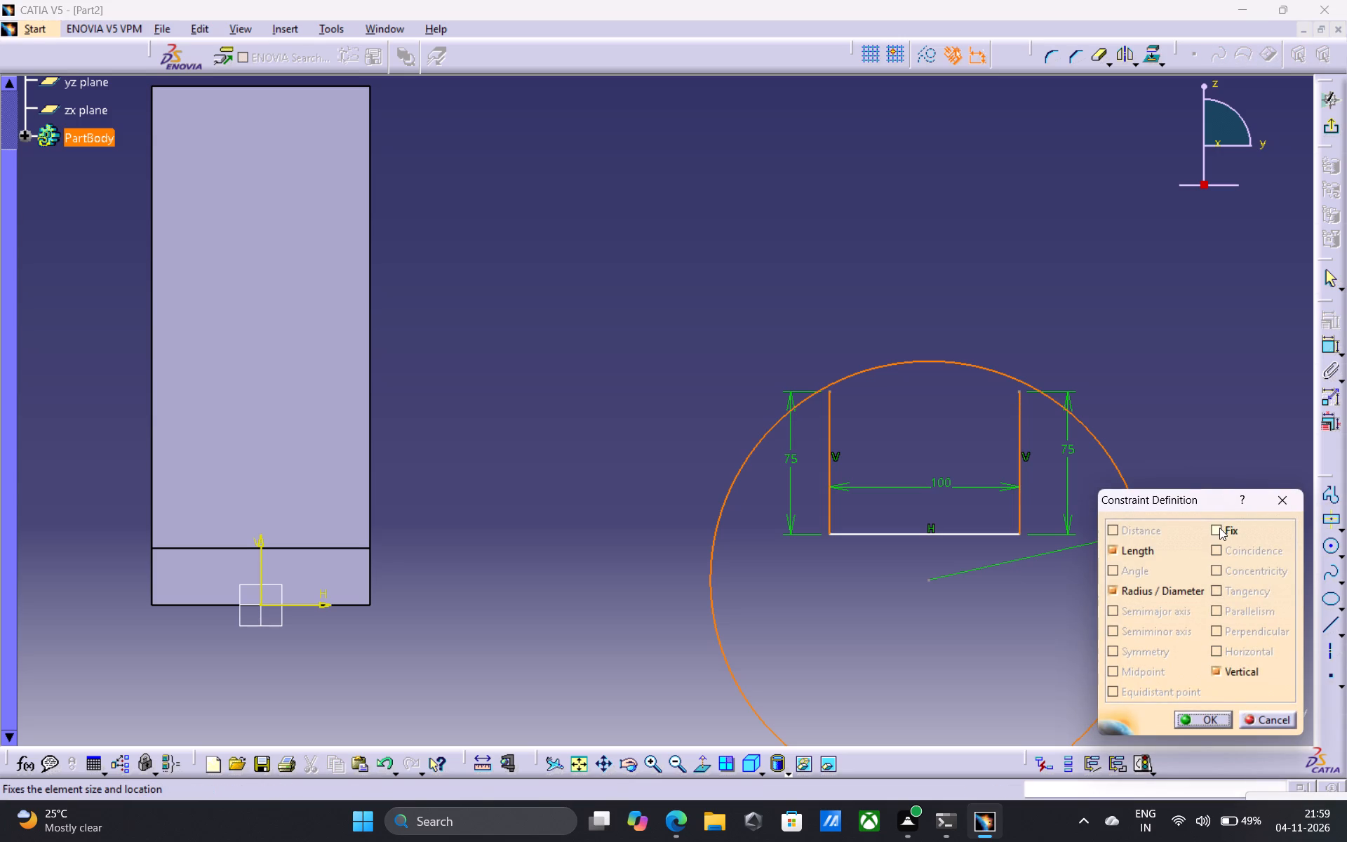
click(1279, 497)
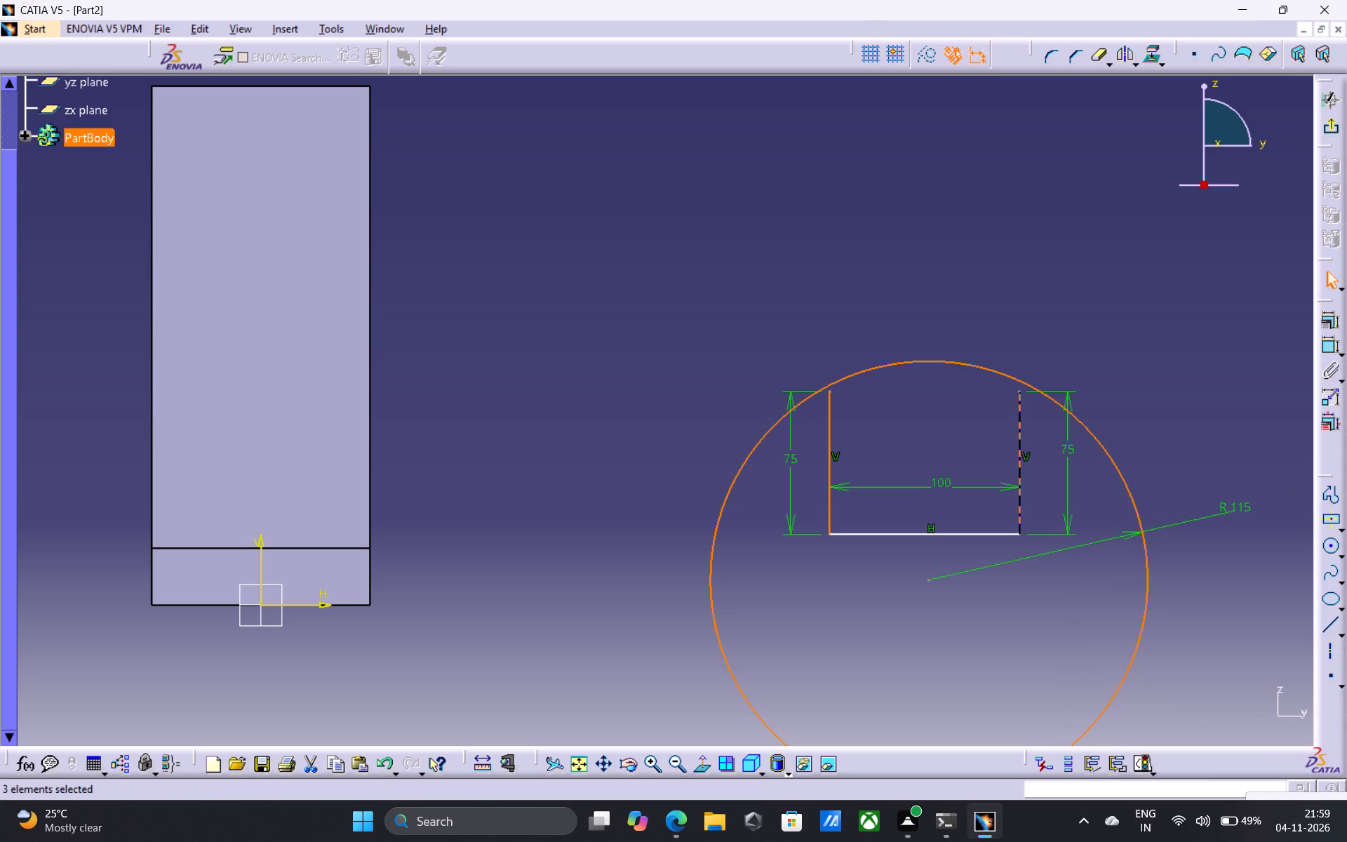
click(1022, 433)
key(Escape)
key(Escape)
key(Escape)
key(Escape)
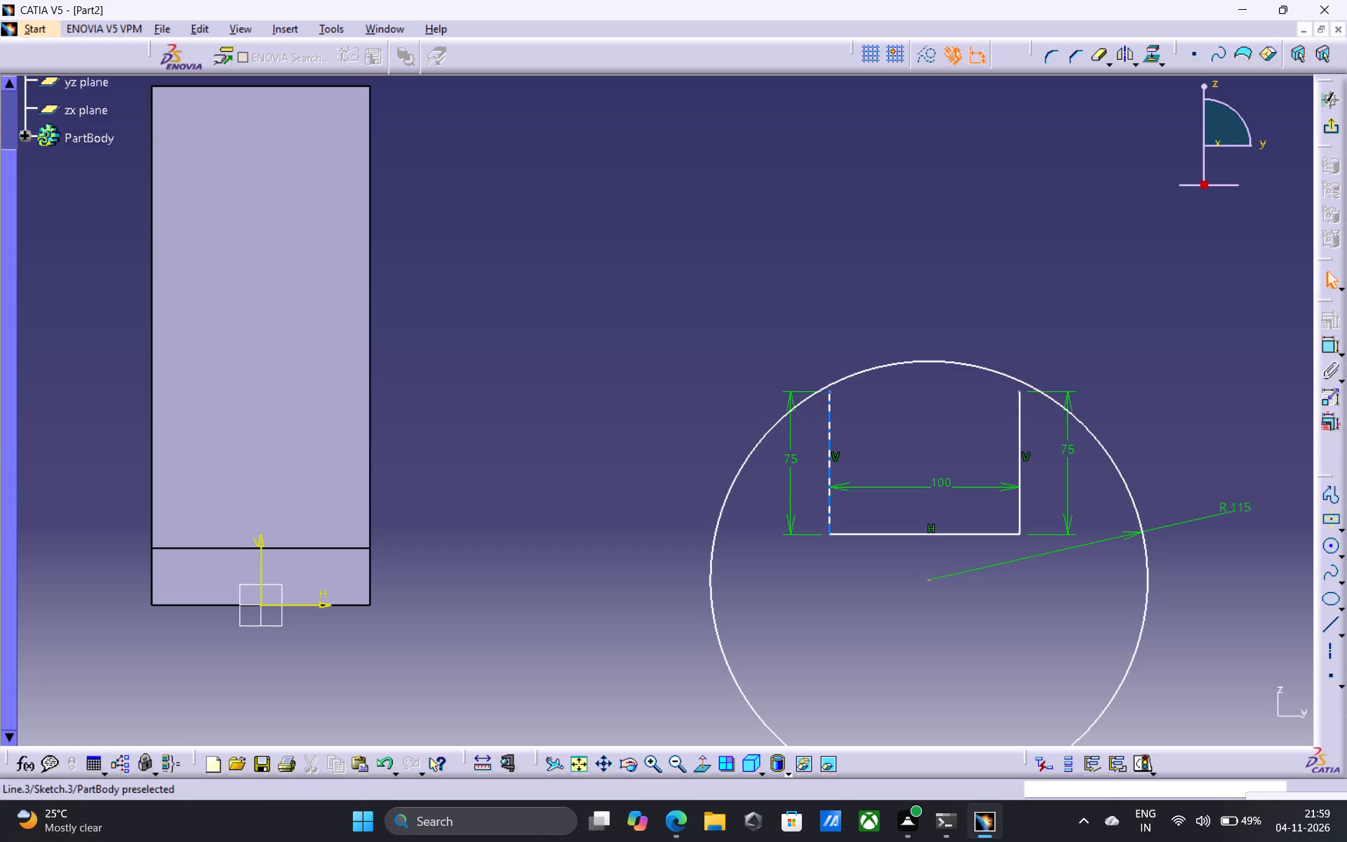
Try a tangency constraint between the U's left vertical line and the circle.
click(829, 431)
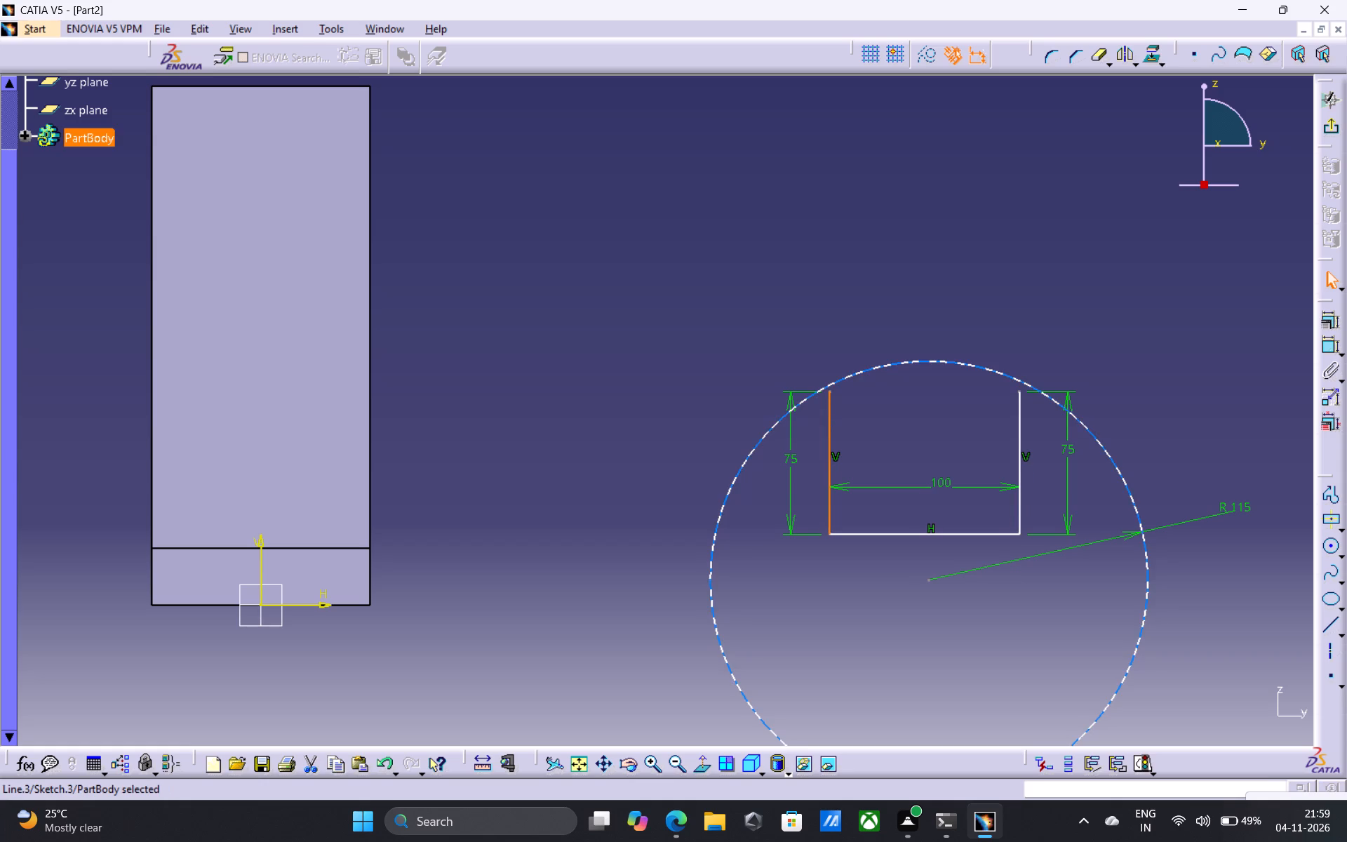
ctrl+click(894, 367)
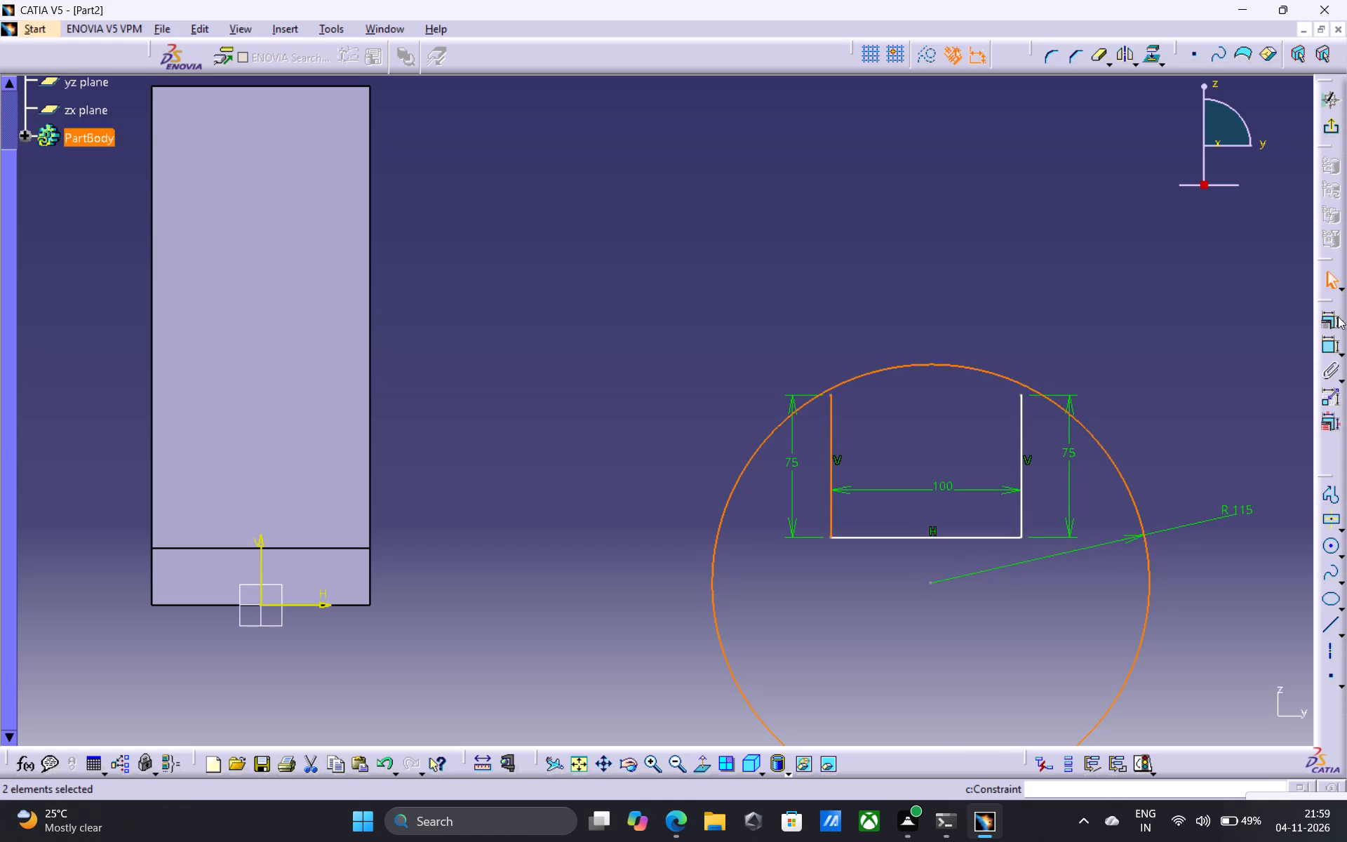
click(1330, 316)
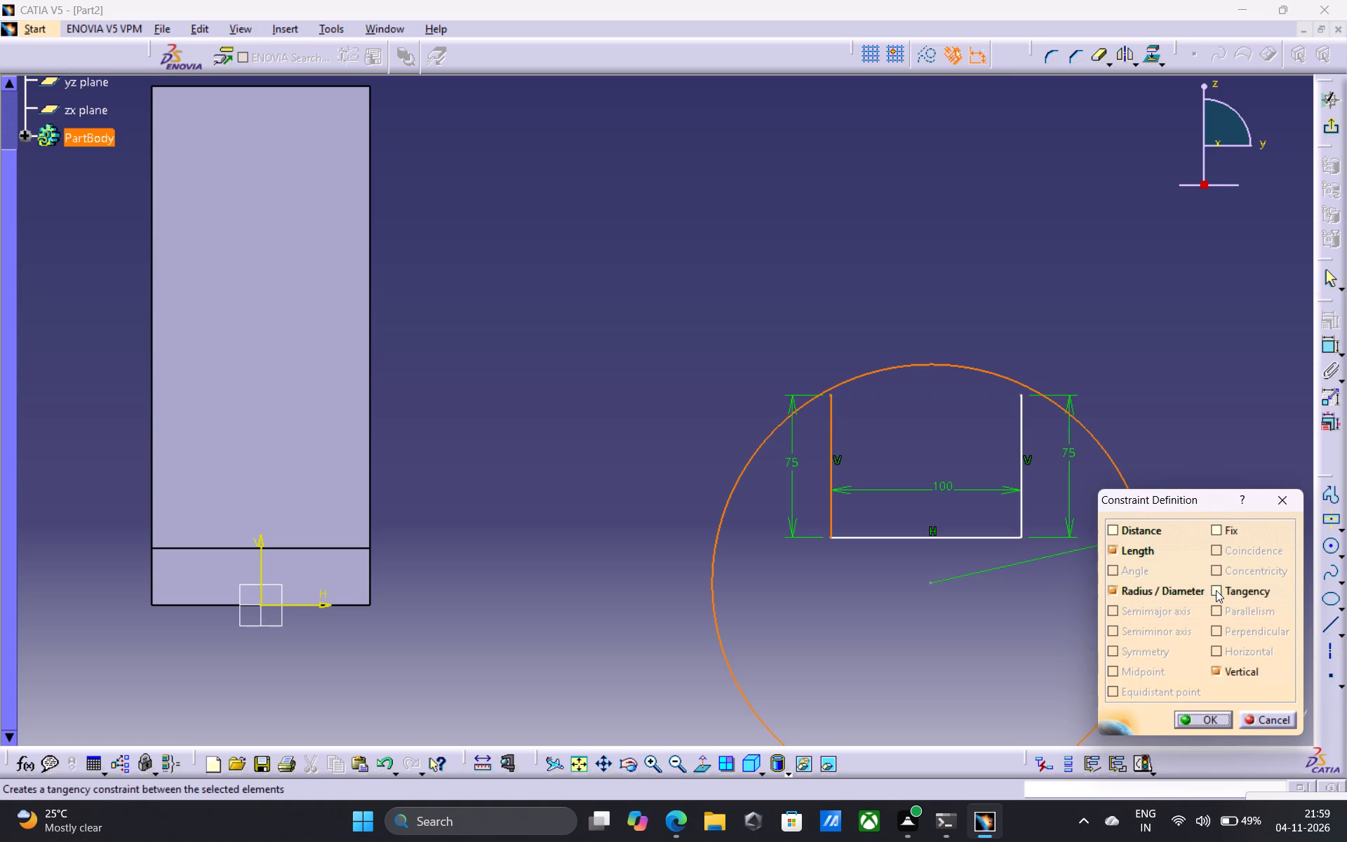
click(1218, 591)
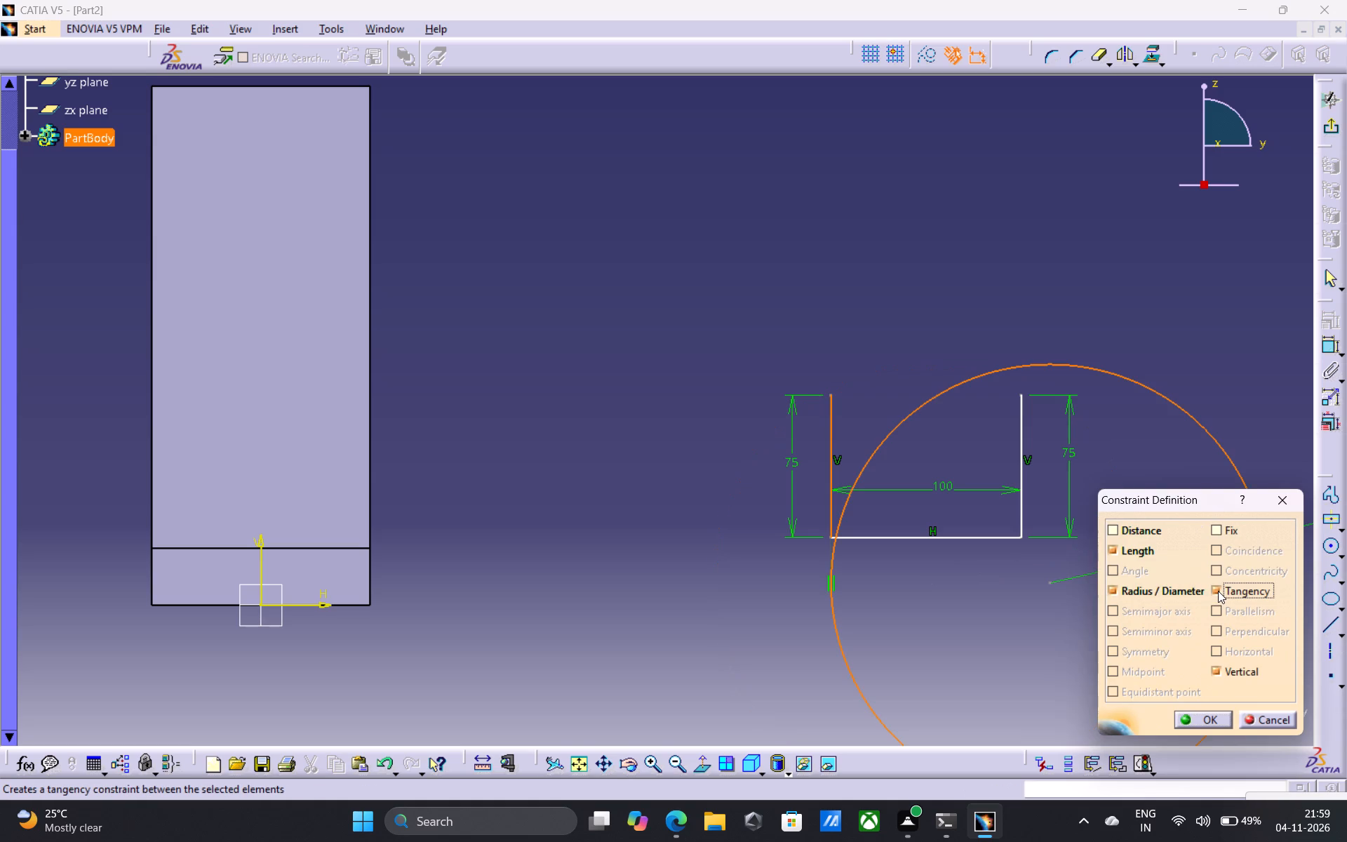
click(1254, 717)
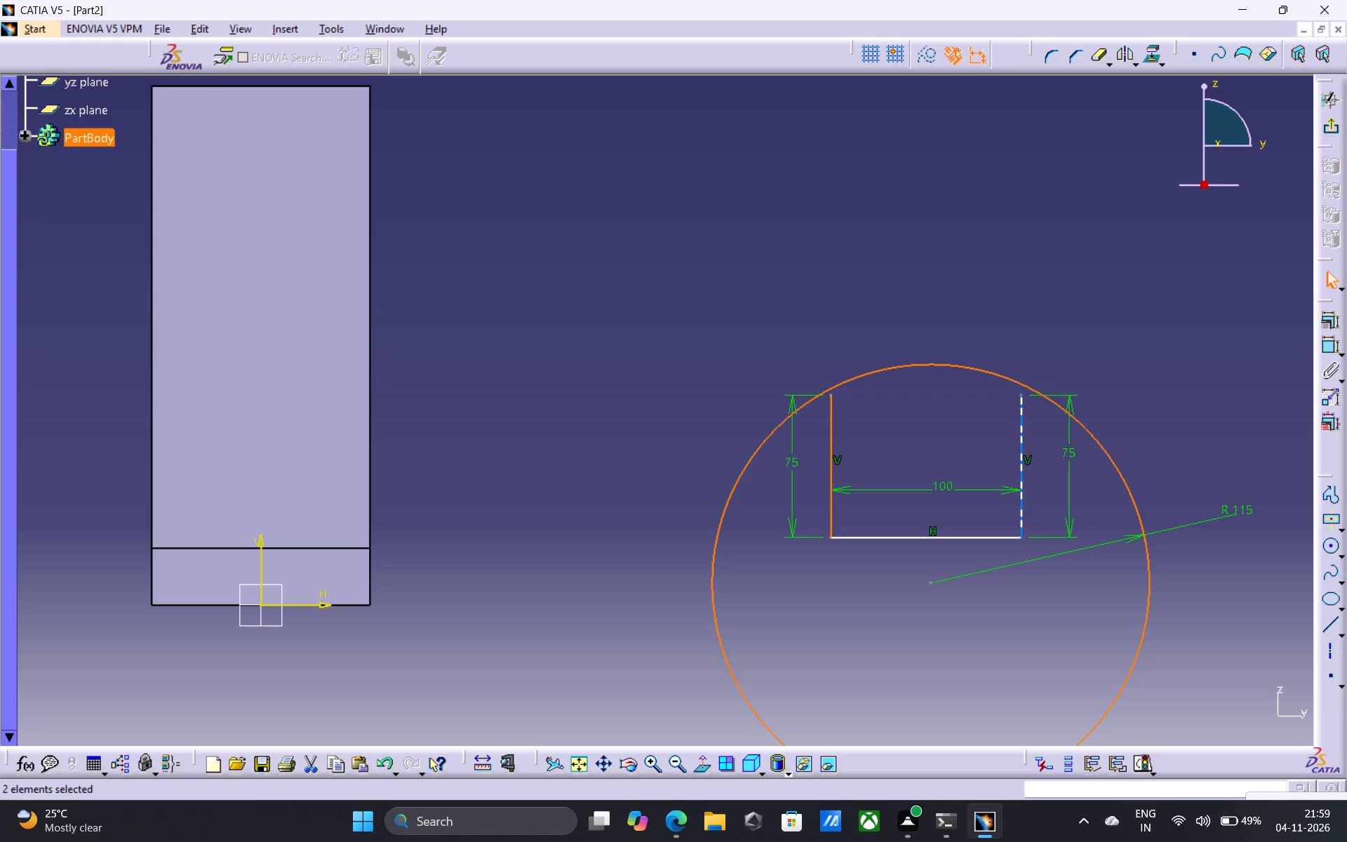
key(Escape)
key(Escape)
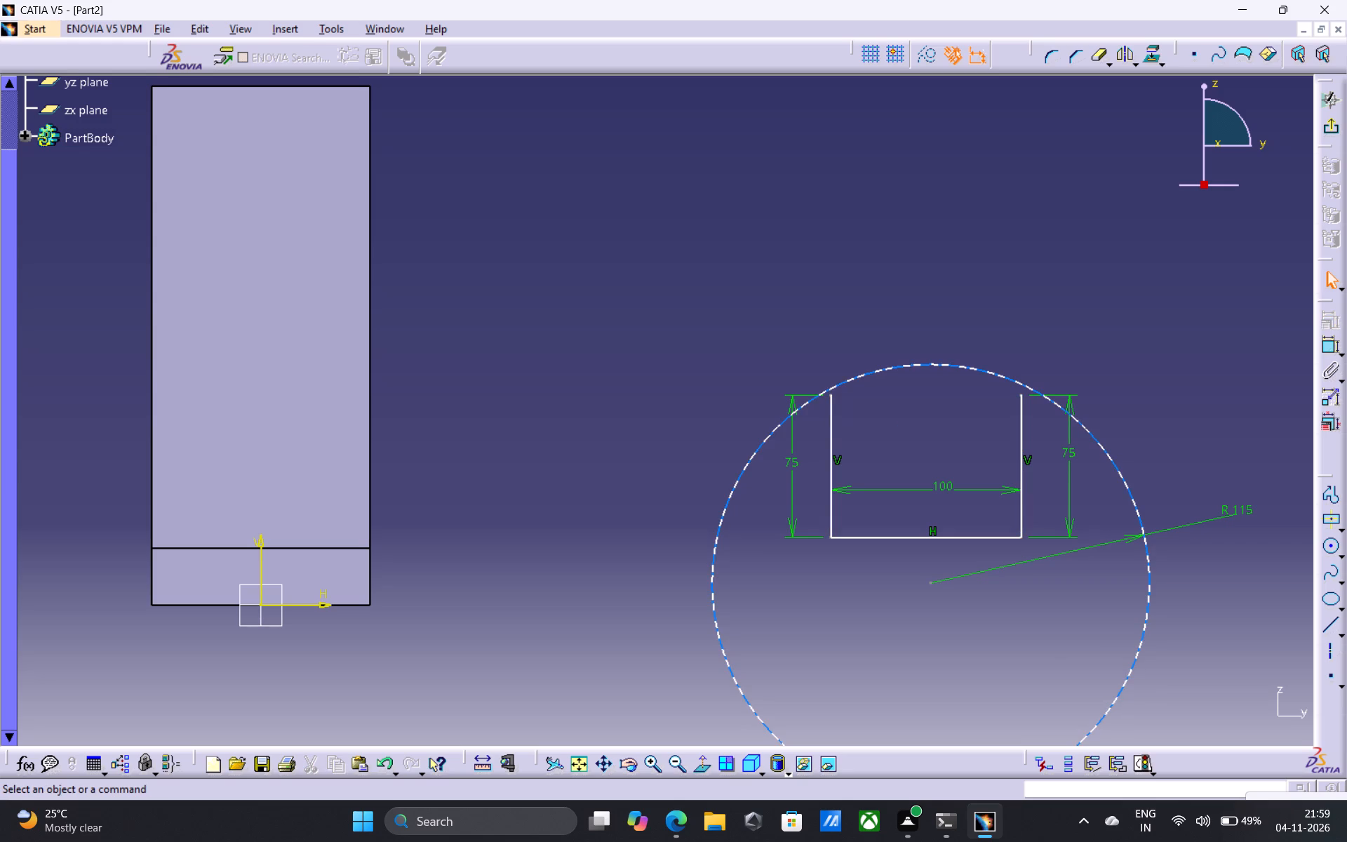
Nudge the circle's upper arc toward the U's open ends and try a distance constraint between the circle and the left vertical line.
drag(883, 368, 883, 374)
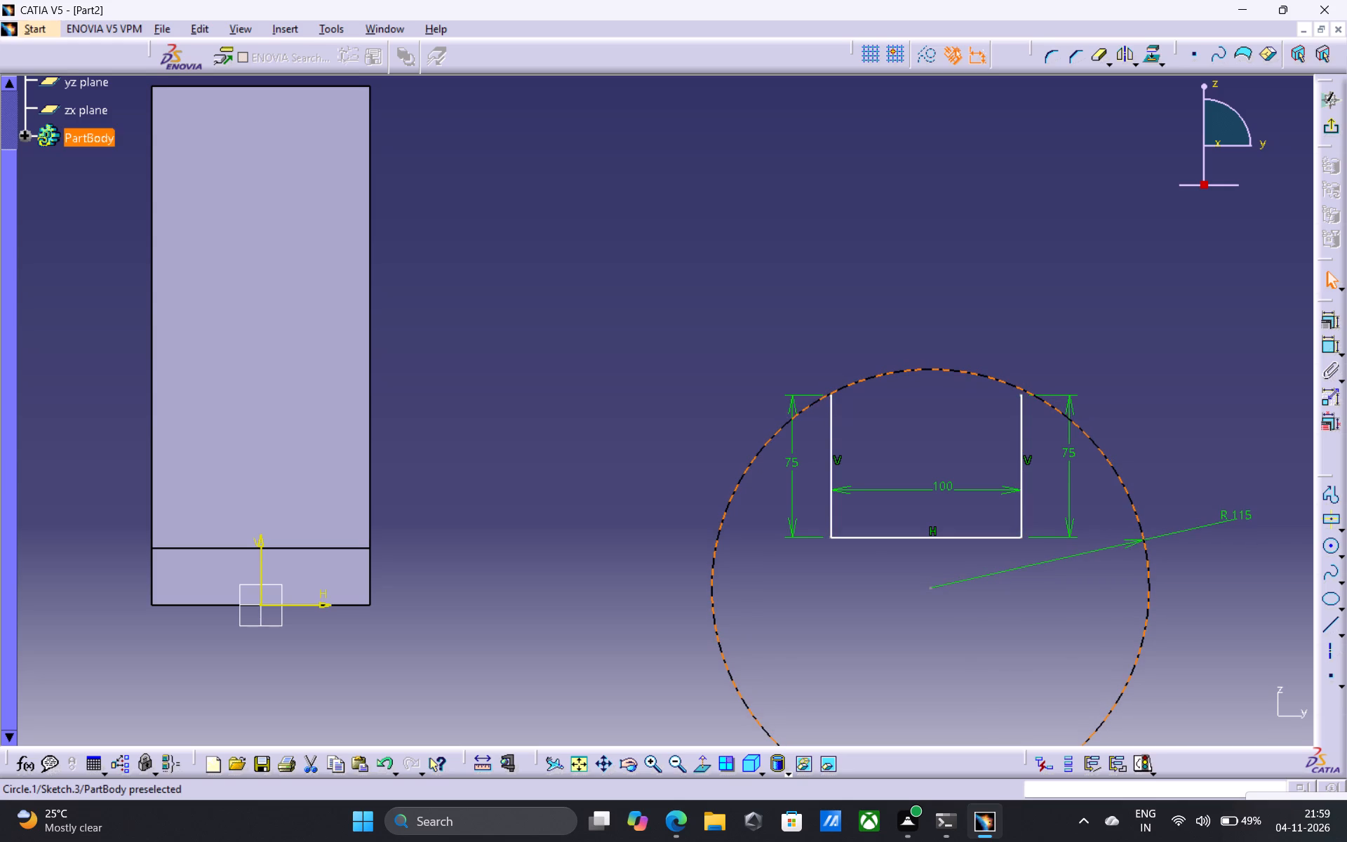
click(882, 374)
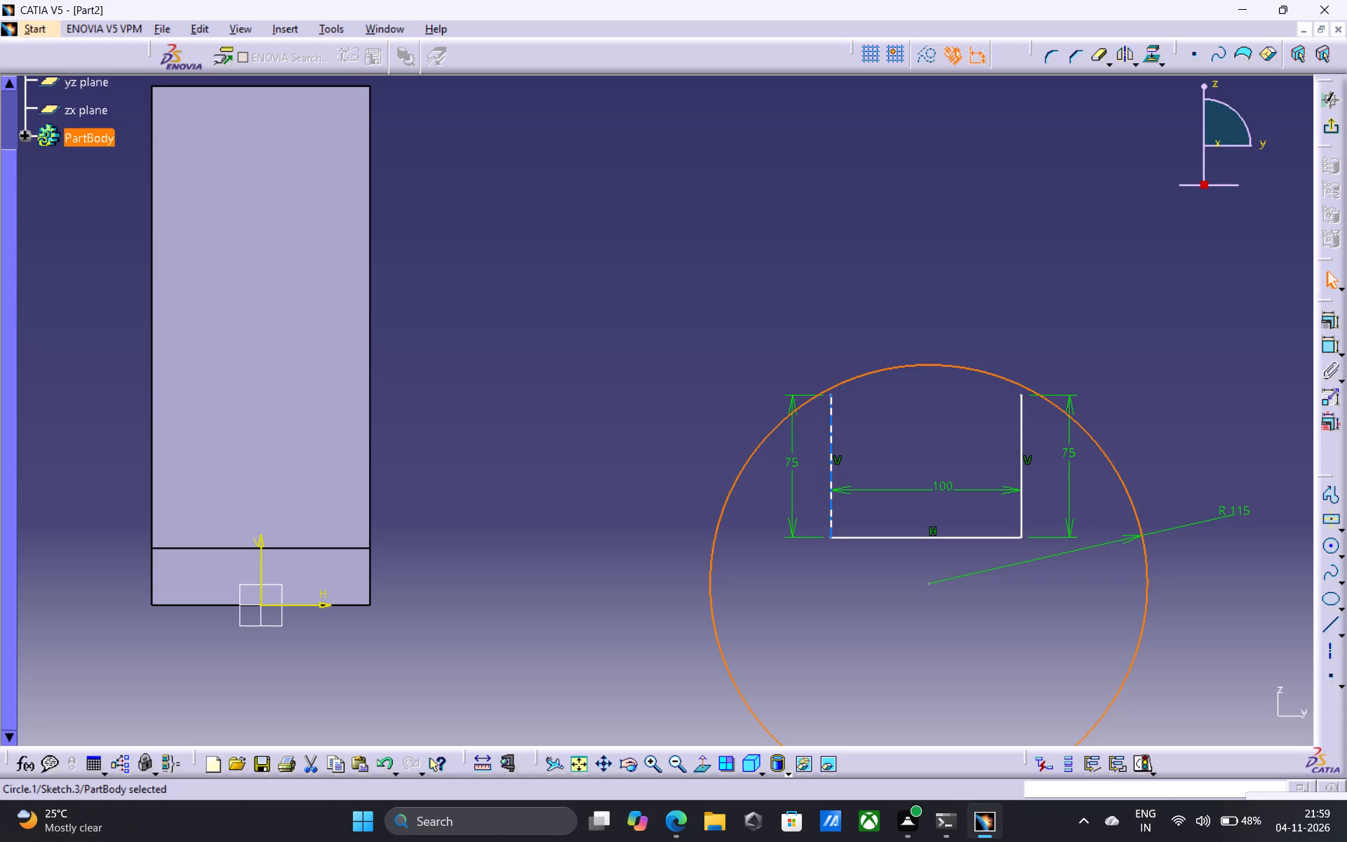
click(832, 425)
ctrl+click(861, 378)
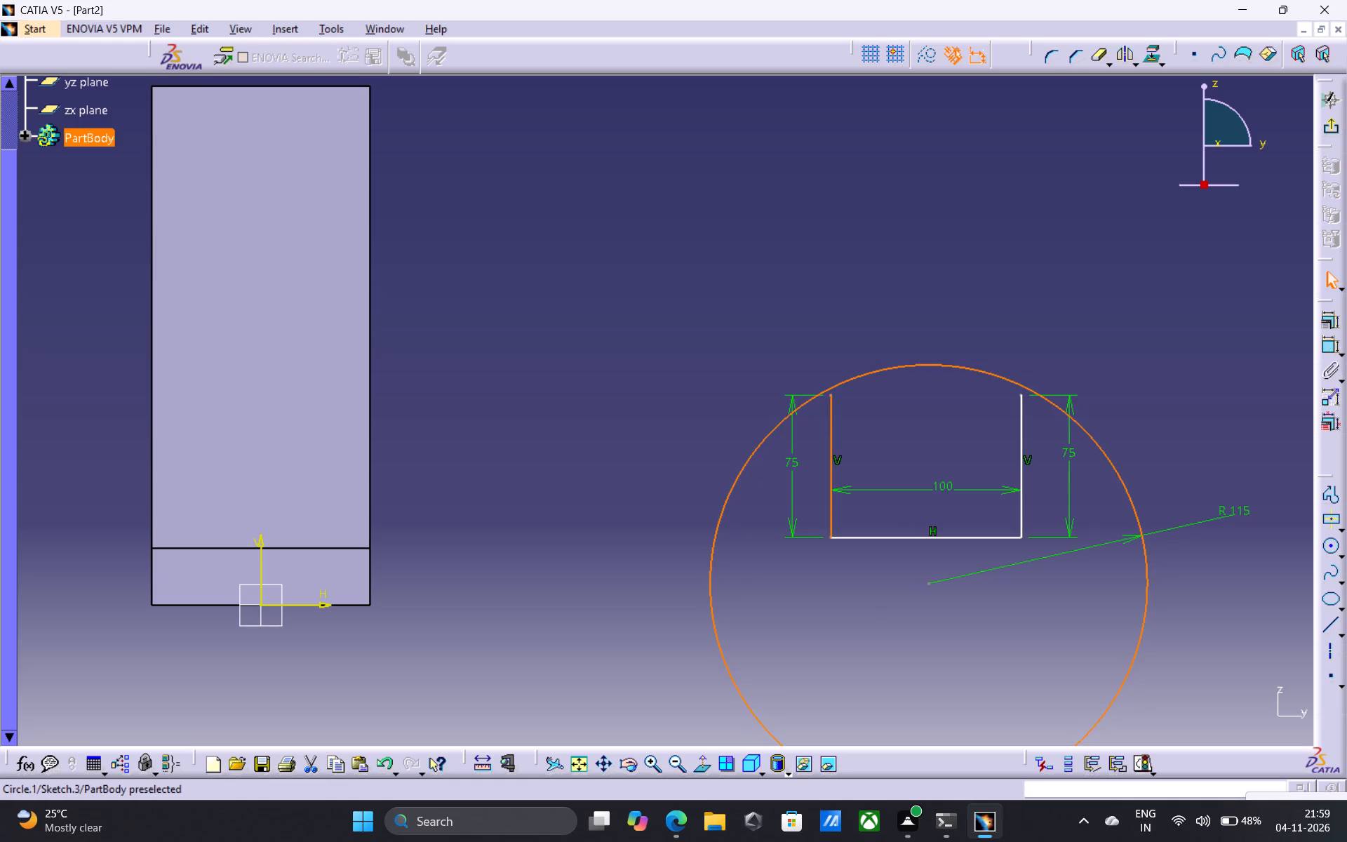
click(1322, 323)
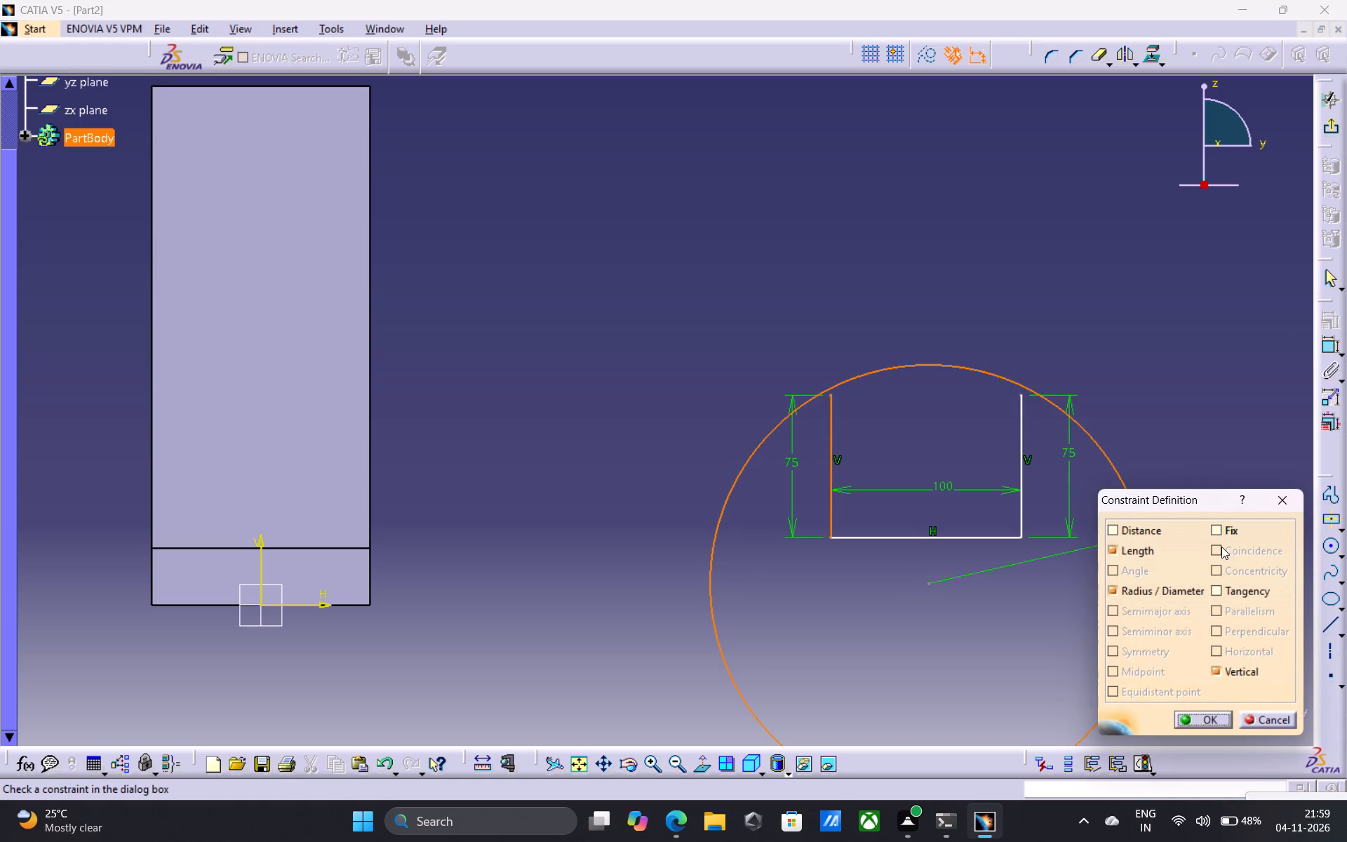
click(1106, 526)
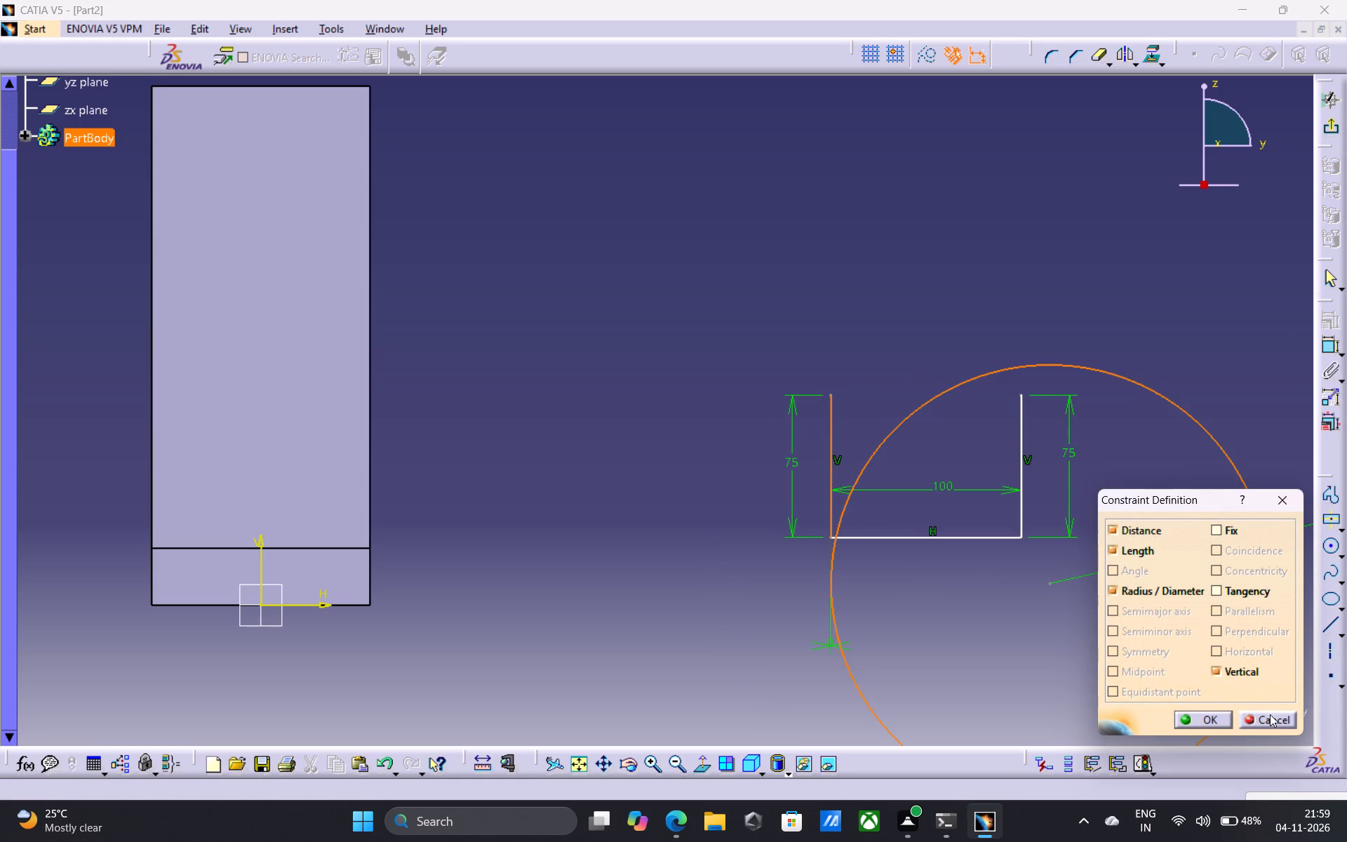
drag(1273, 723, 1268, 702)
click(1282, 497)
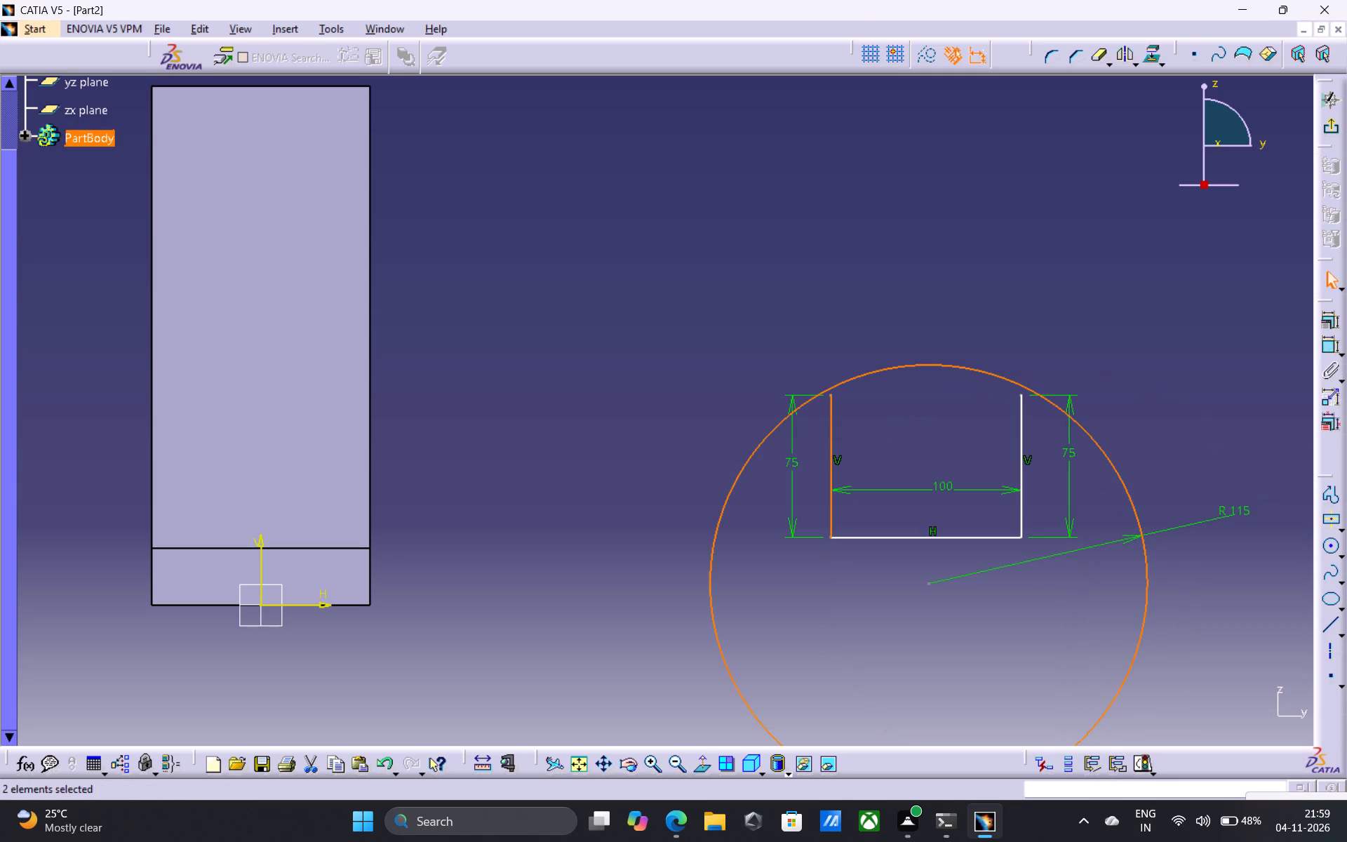
Delete the selected circle together with the U's left vertical line.
key(Delete)
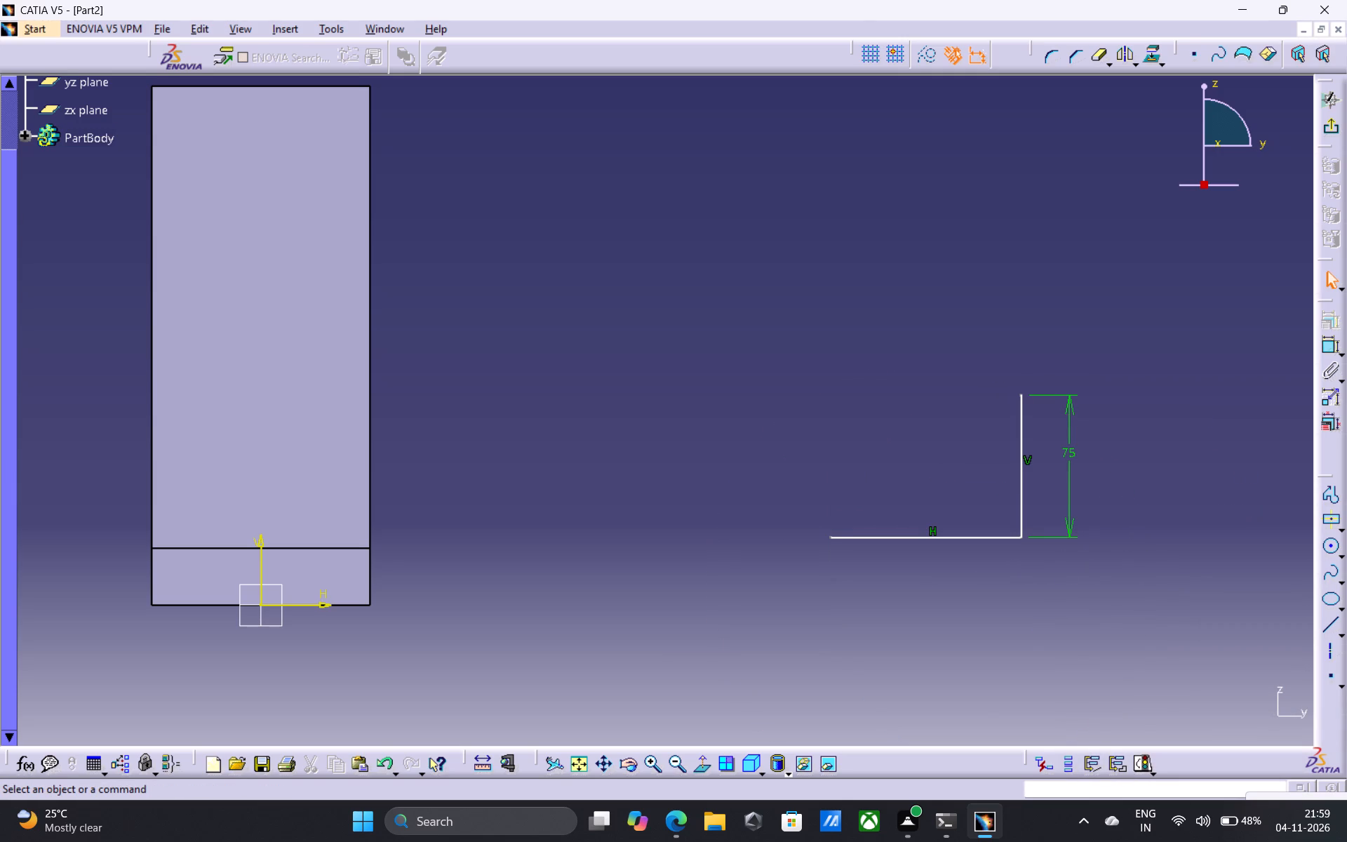
Undo the deletion of the circle and the U's left vertical line.
key(ctrl+z)
key(Escape)
key(Escape)
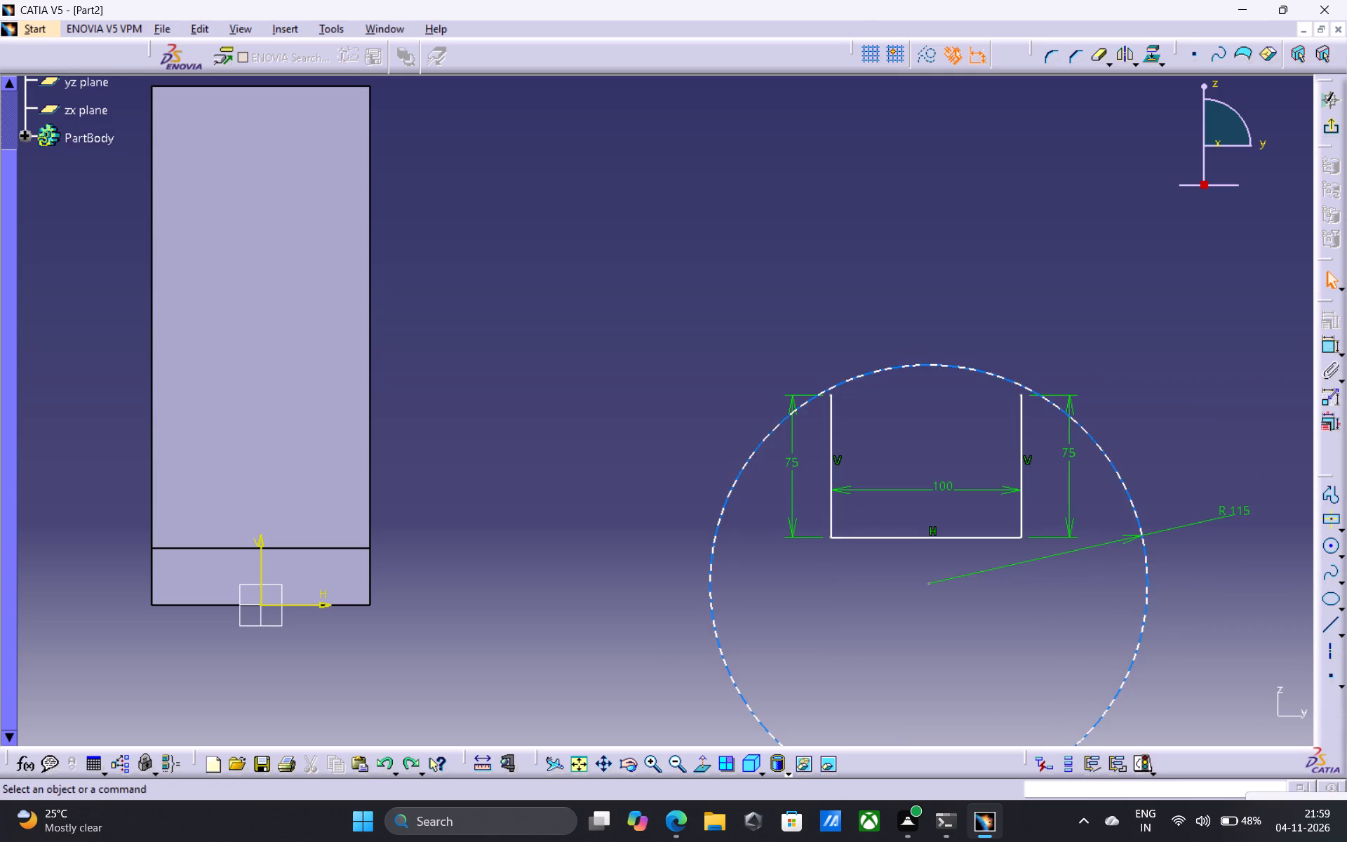
Delete only the R 115 circle around the U profile.
click(913, 367)
key(Delete)
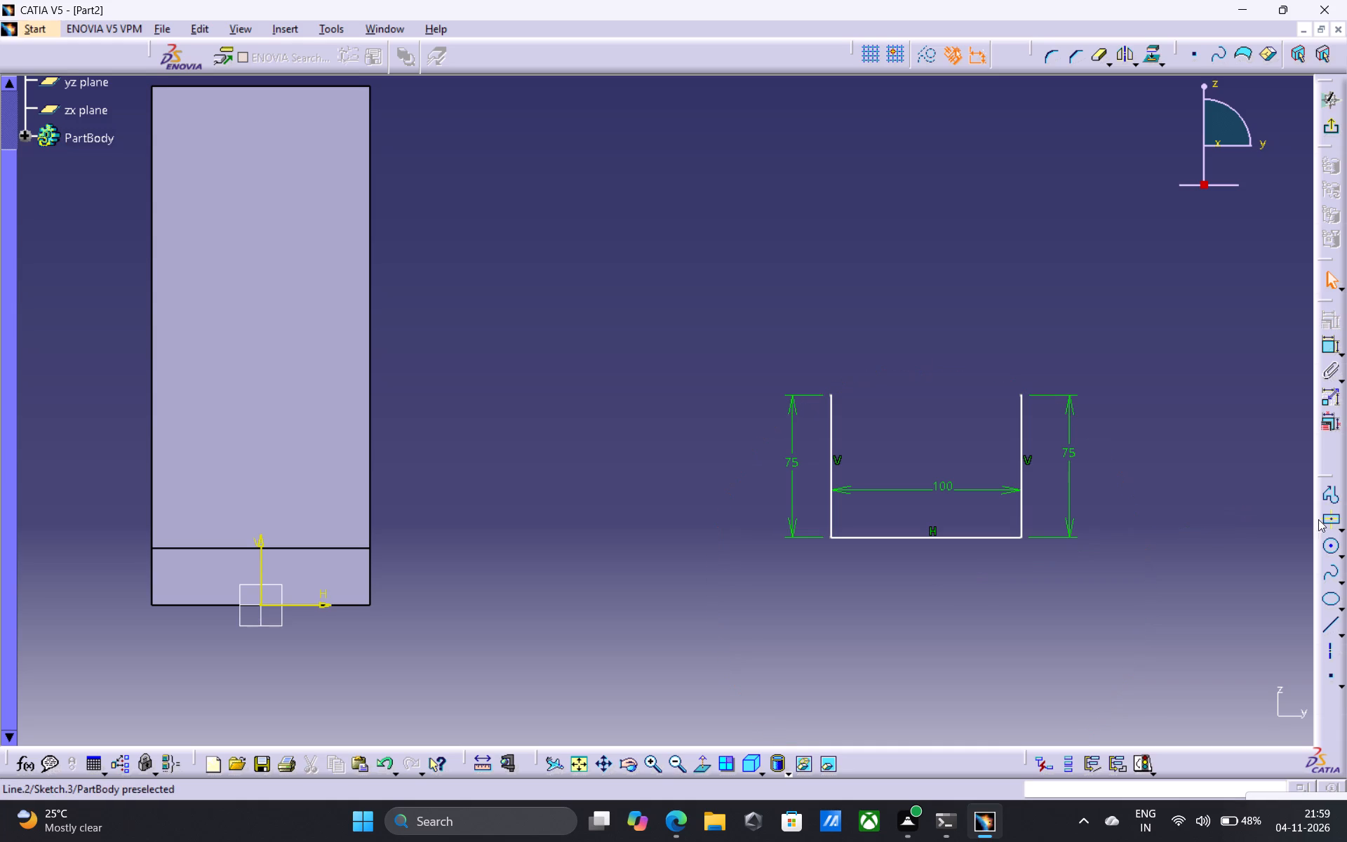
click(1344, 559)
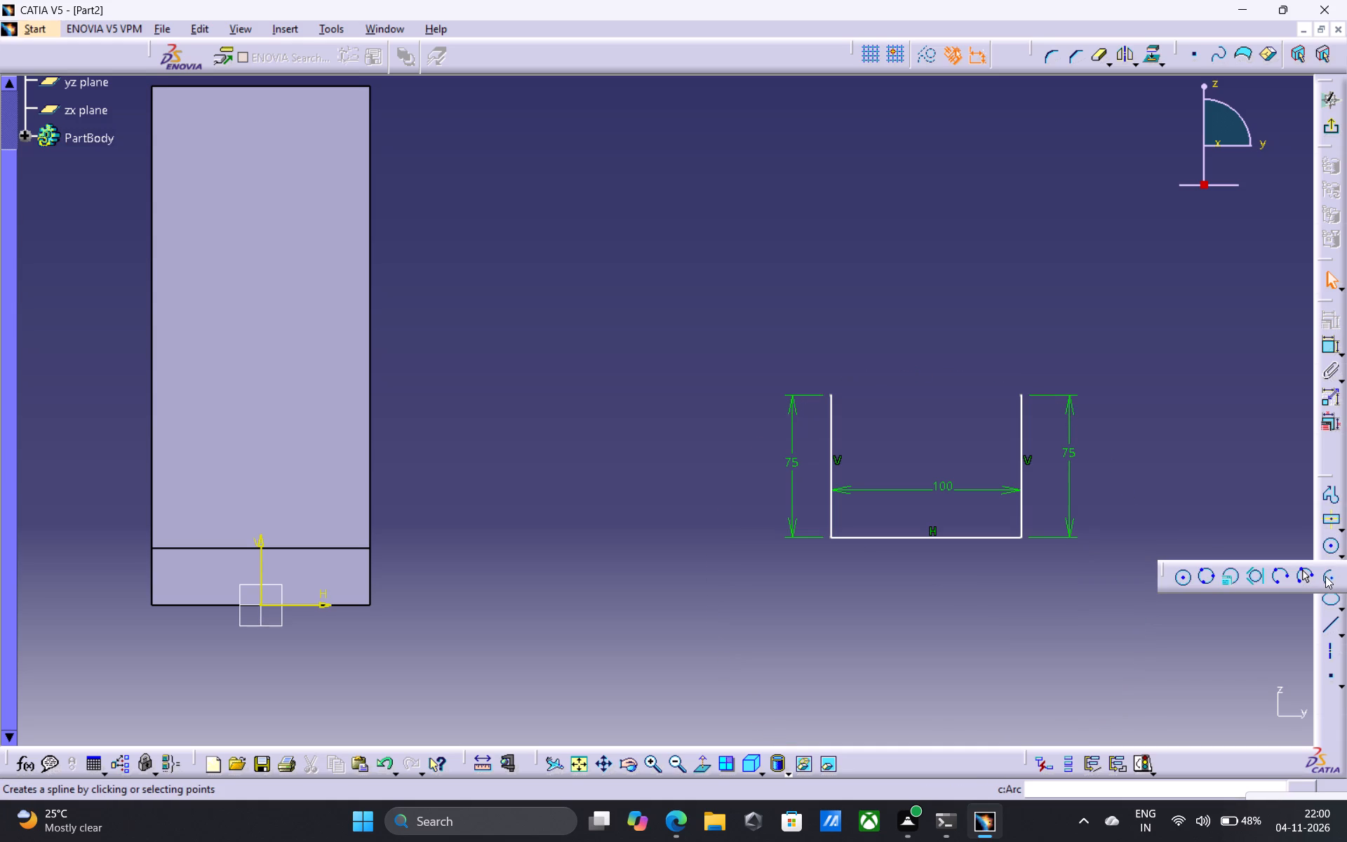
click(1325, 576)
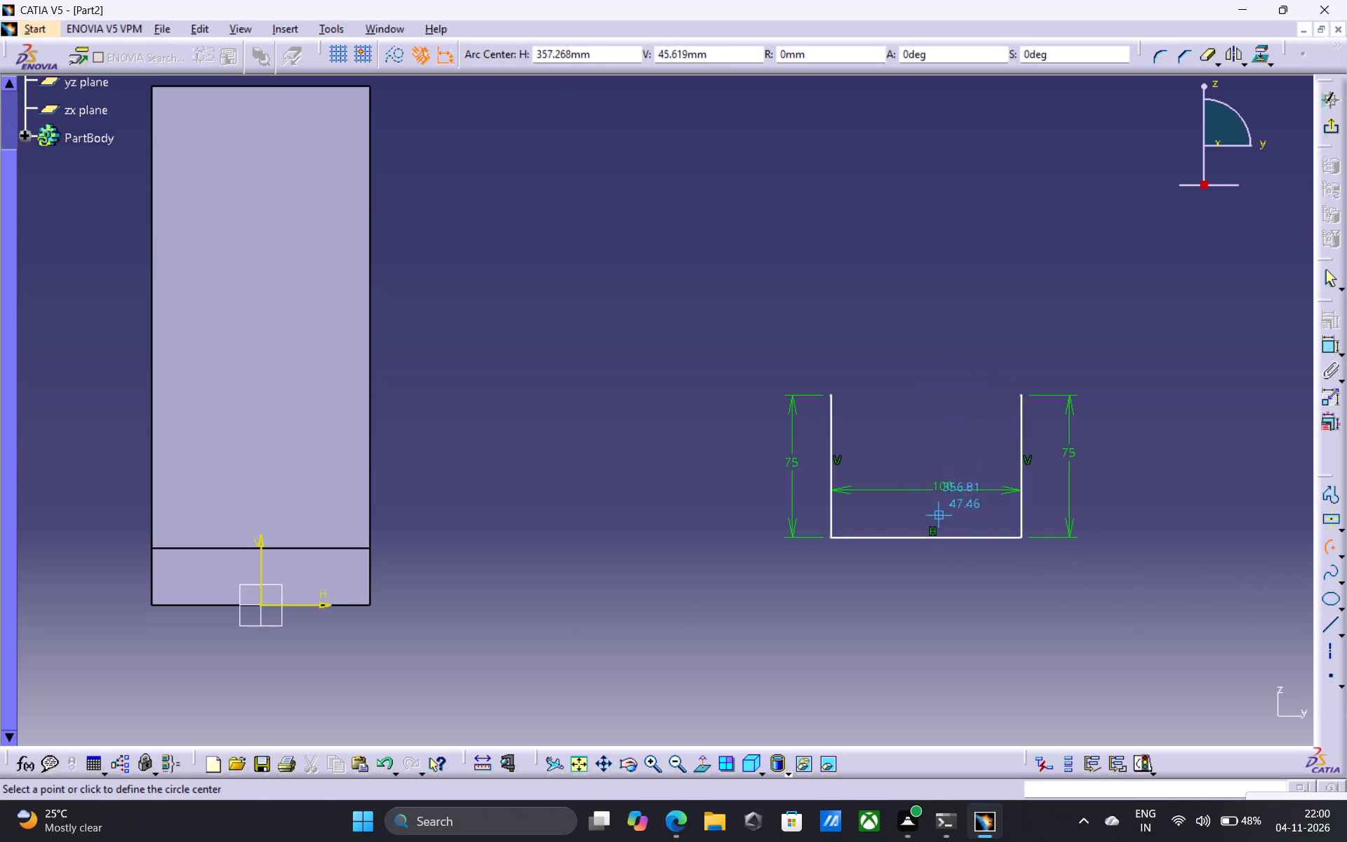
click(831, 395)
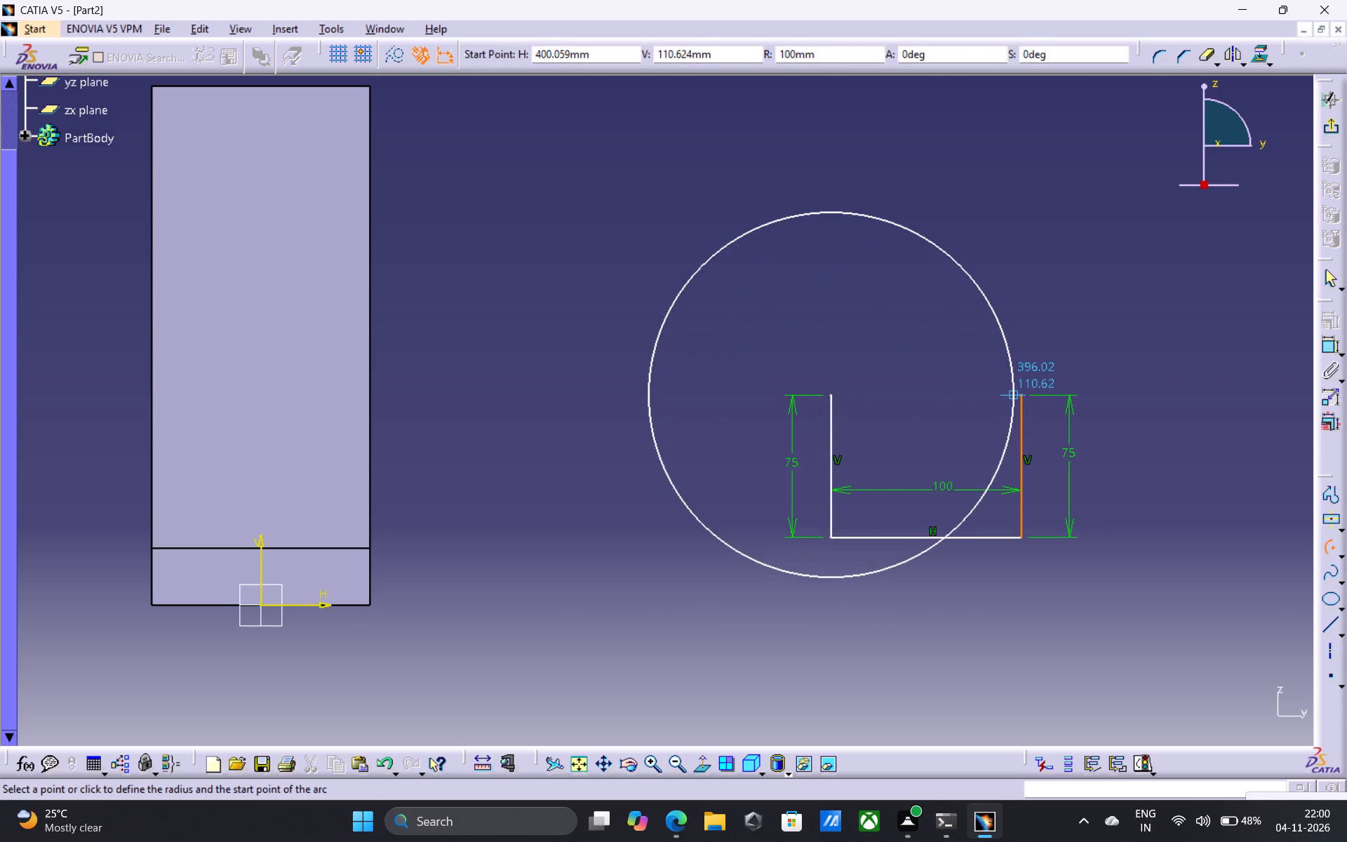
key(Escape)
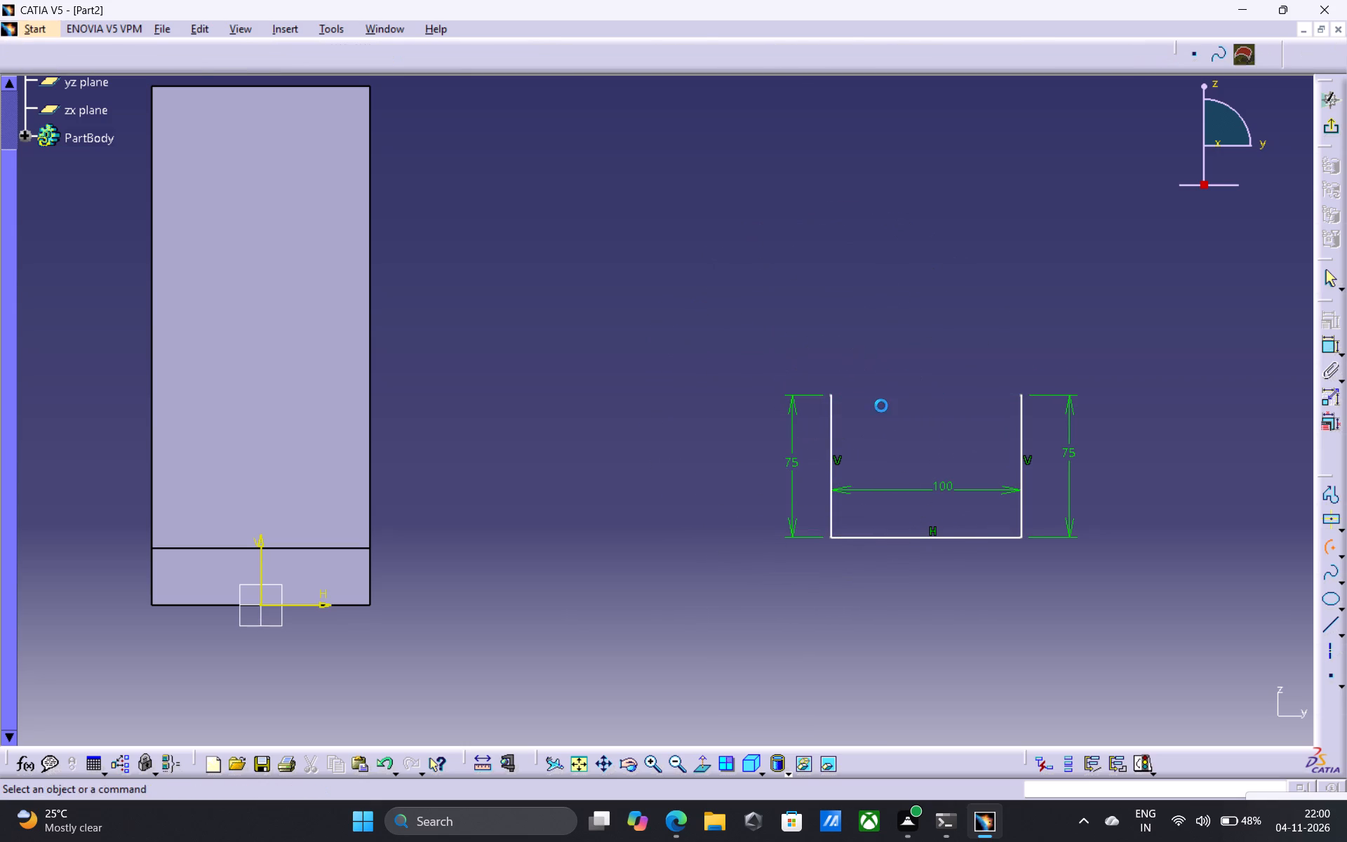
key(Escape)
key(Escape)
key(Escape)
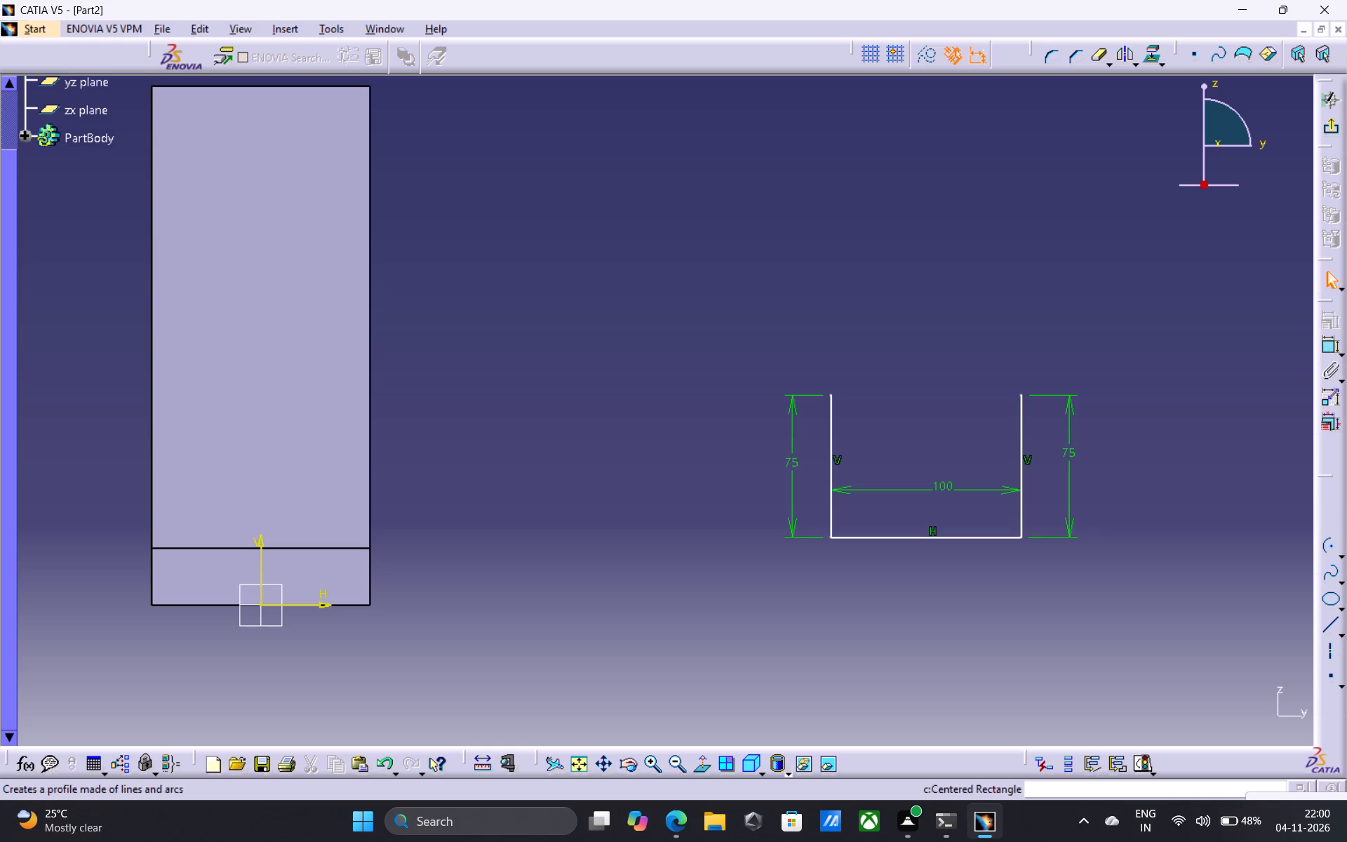
Sketch a vertical line from the midpoint of the U's bottom line up to the level of its open ends.
click(1330, 627)
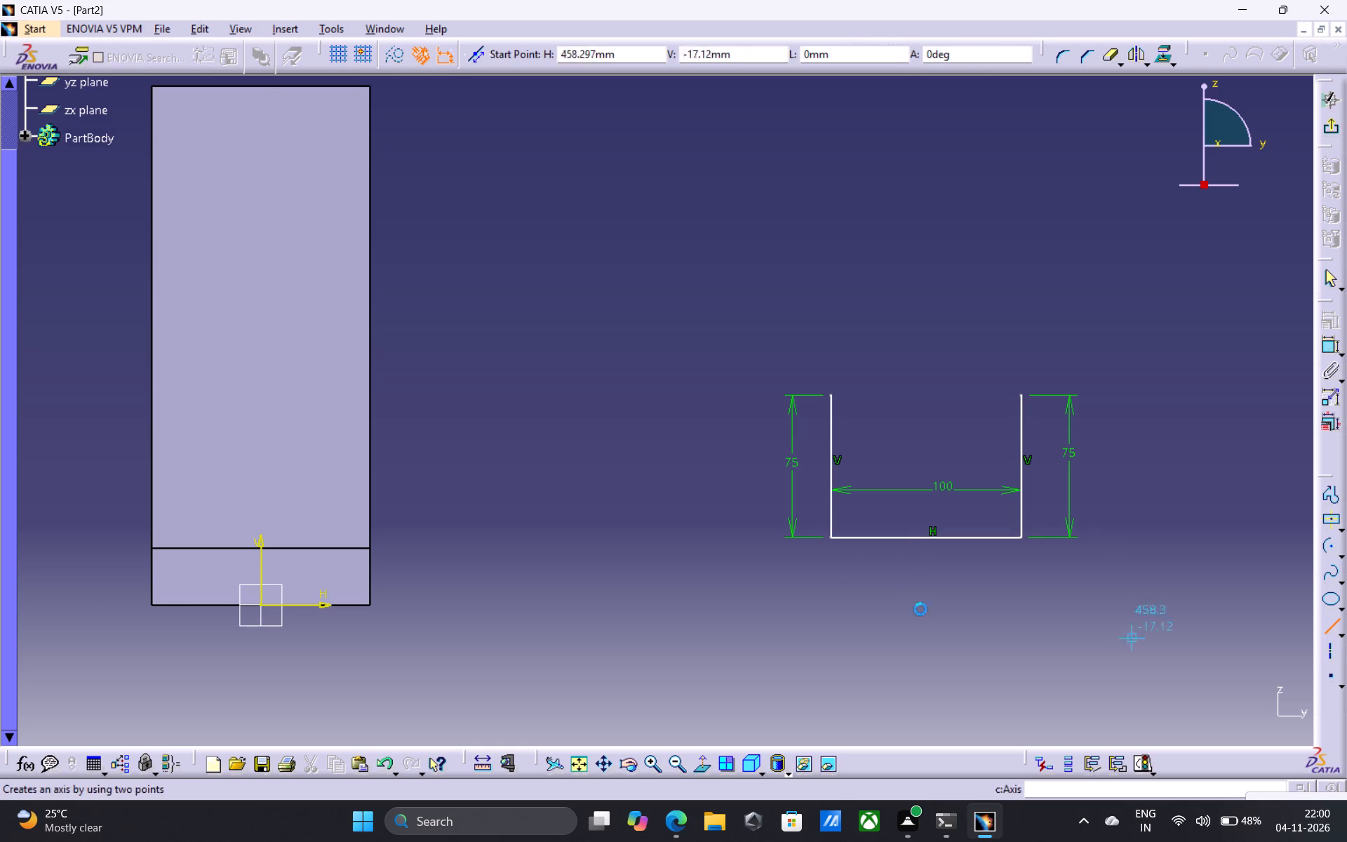
click(927, 540)
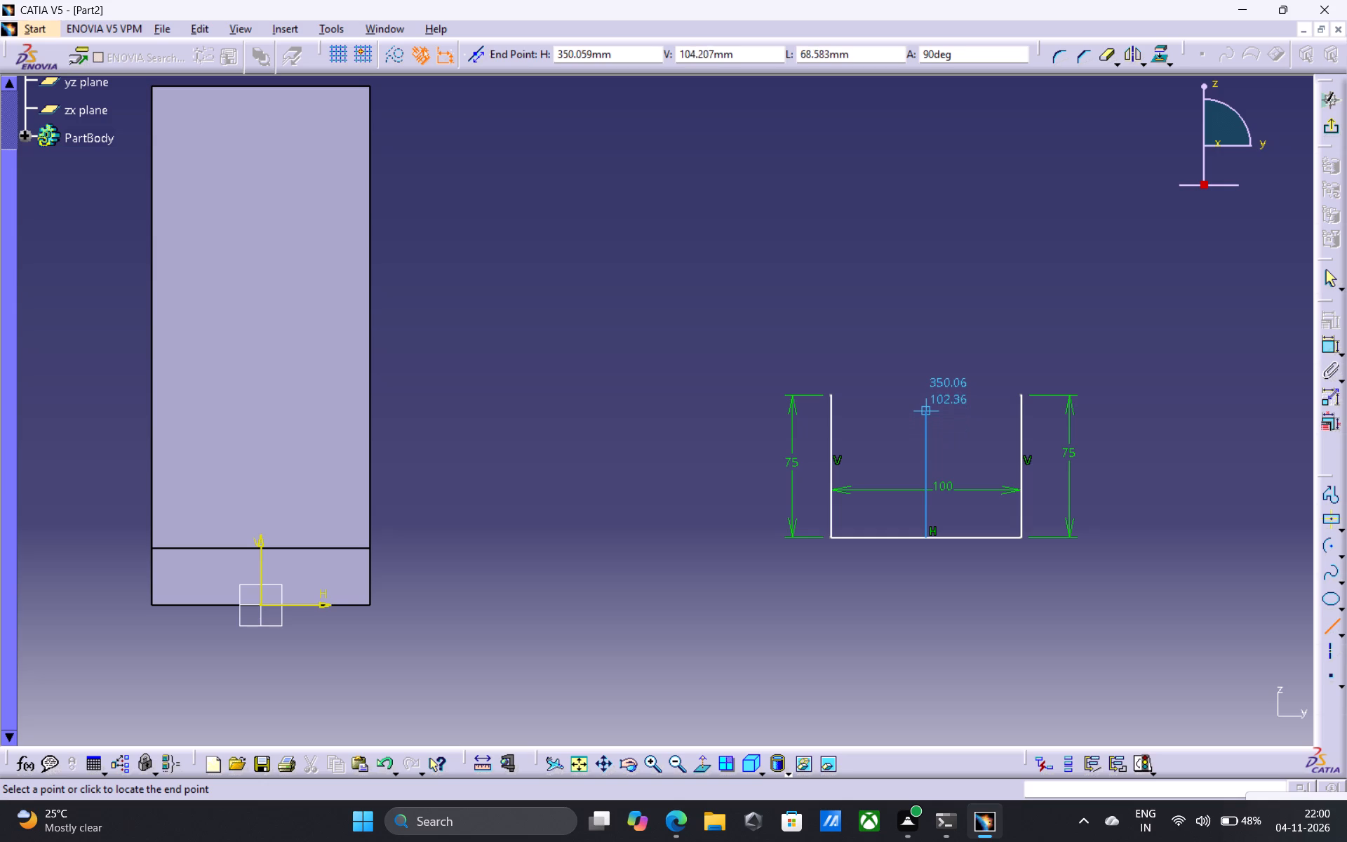
click(928, 391)
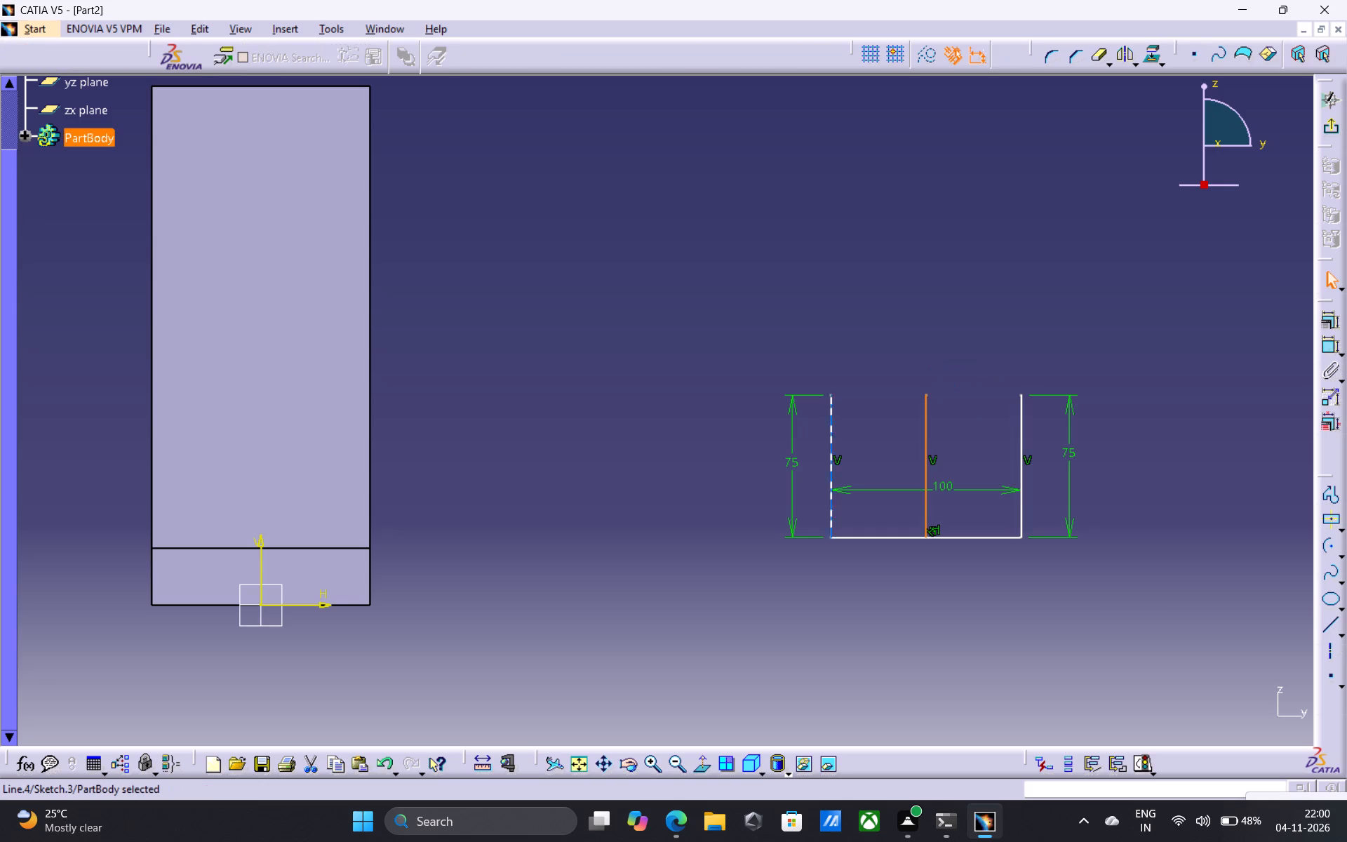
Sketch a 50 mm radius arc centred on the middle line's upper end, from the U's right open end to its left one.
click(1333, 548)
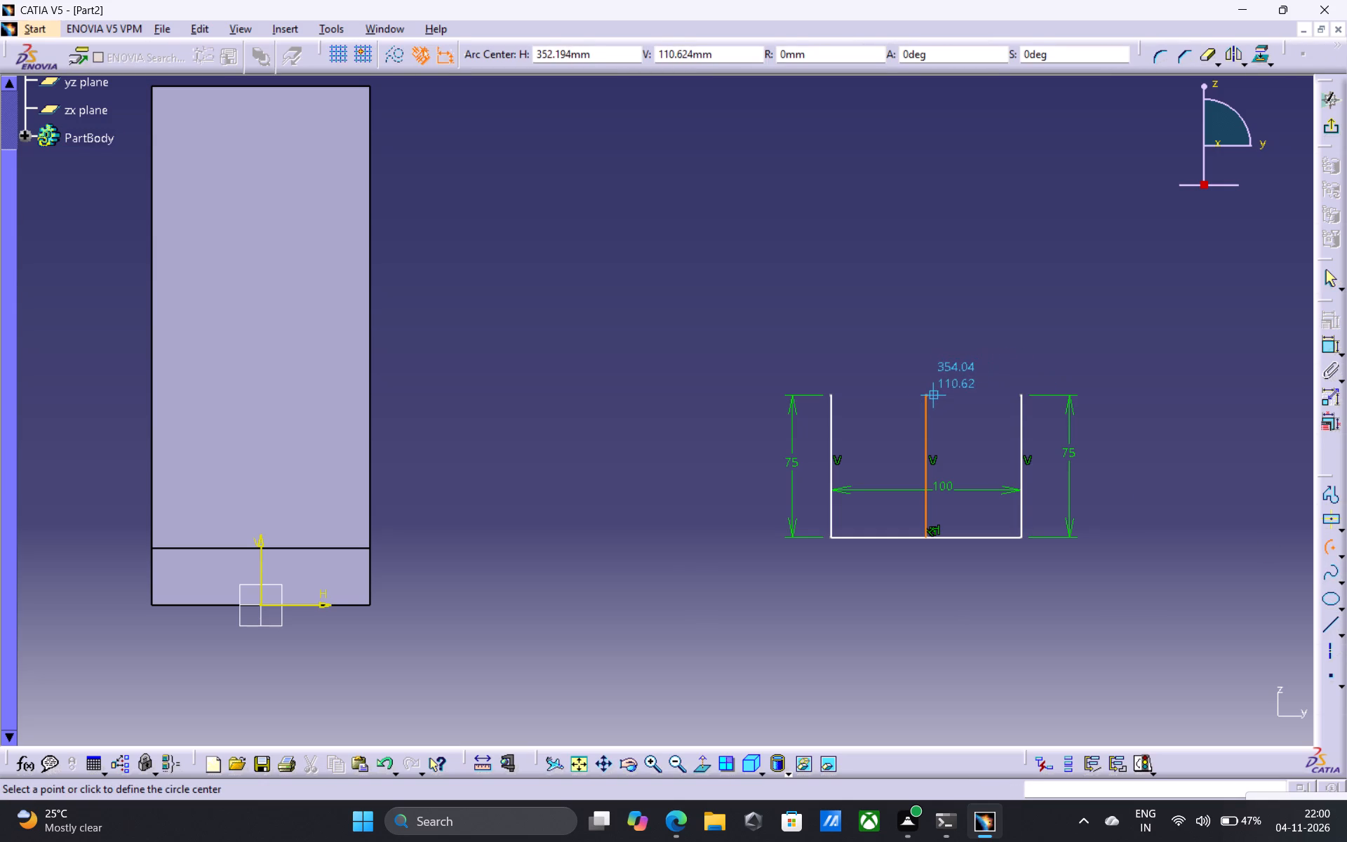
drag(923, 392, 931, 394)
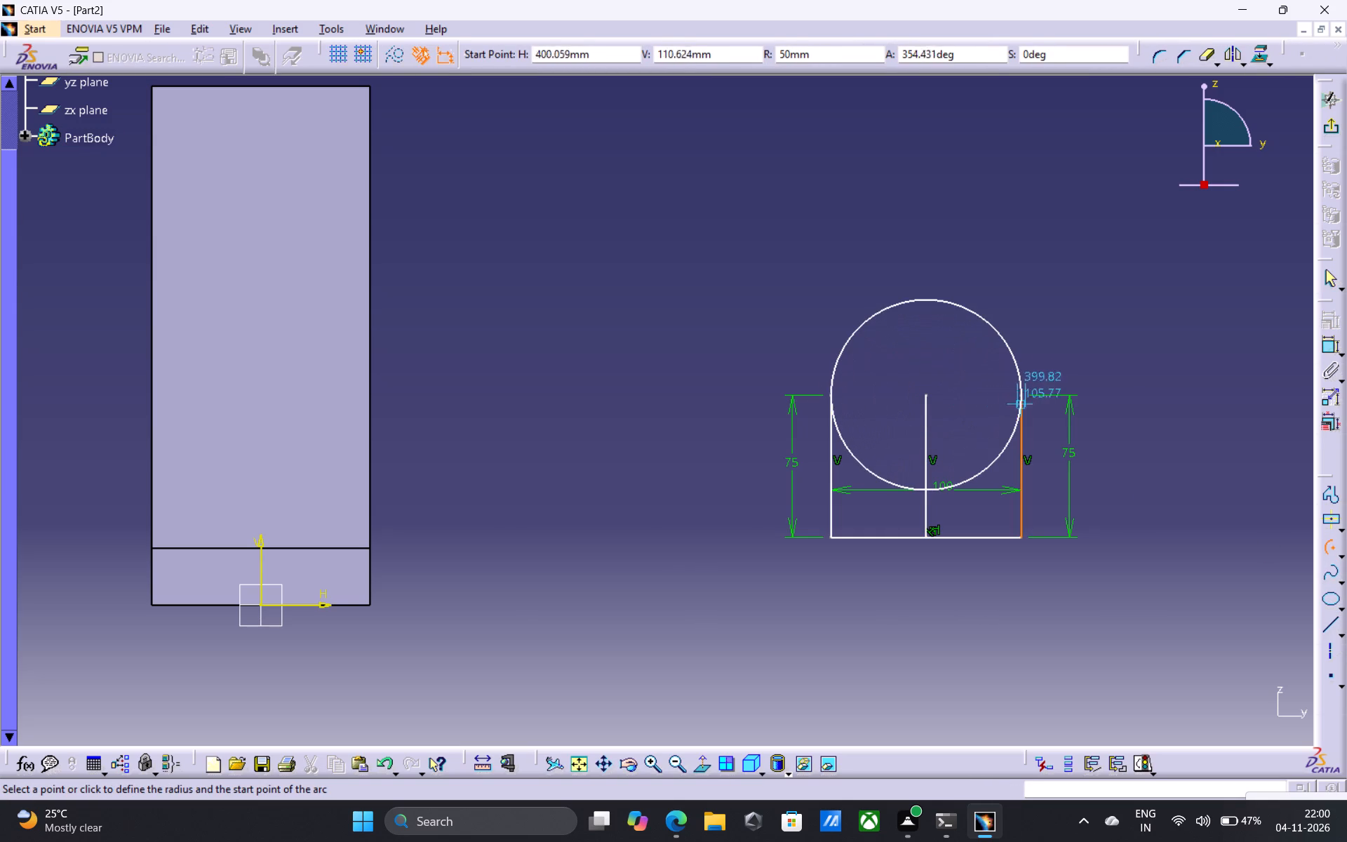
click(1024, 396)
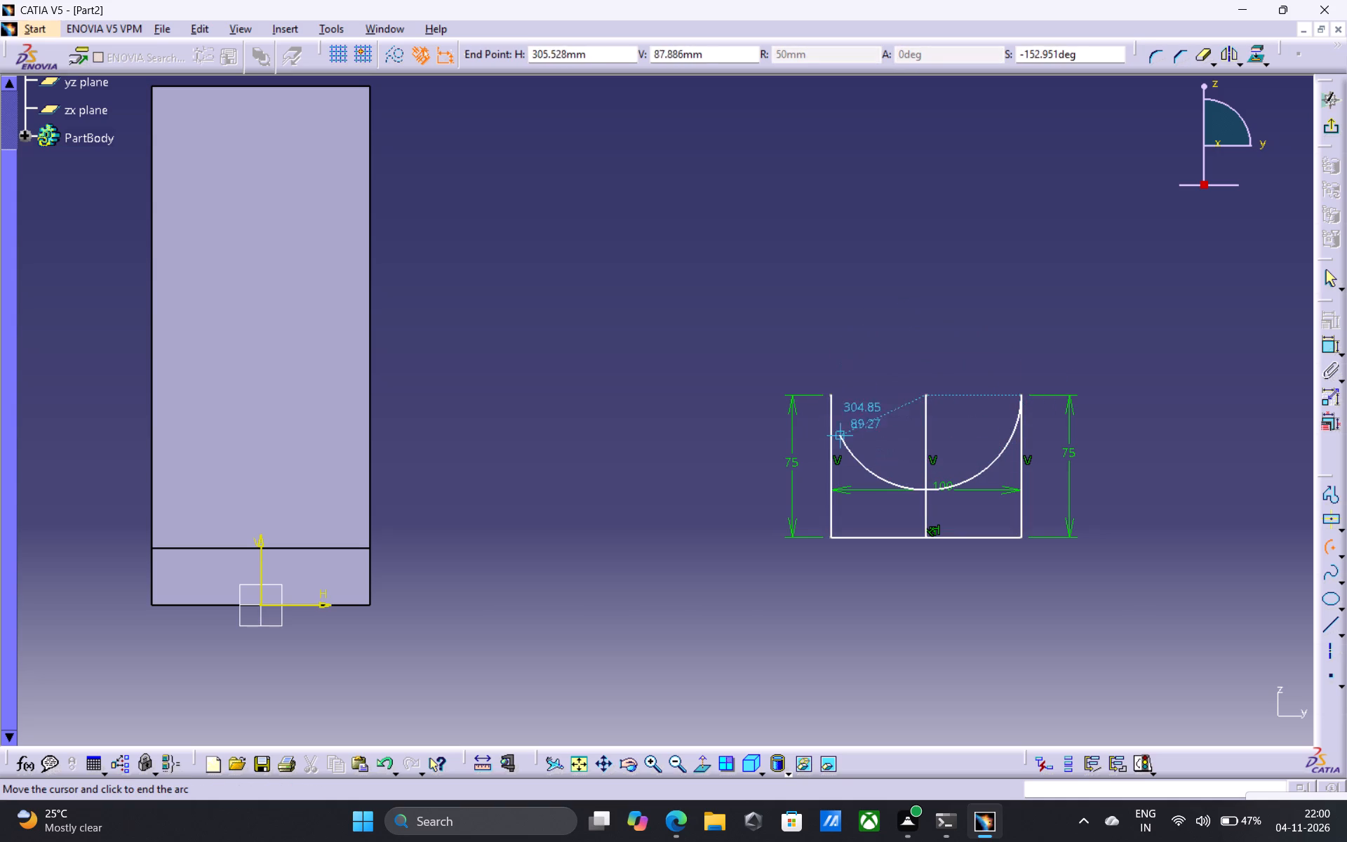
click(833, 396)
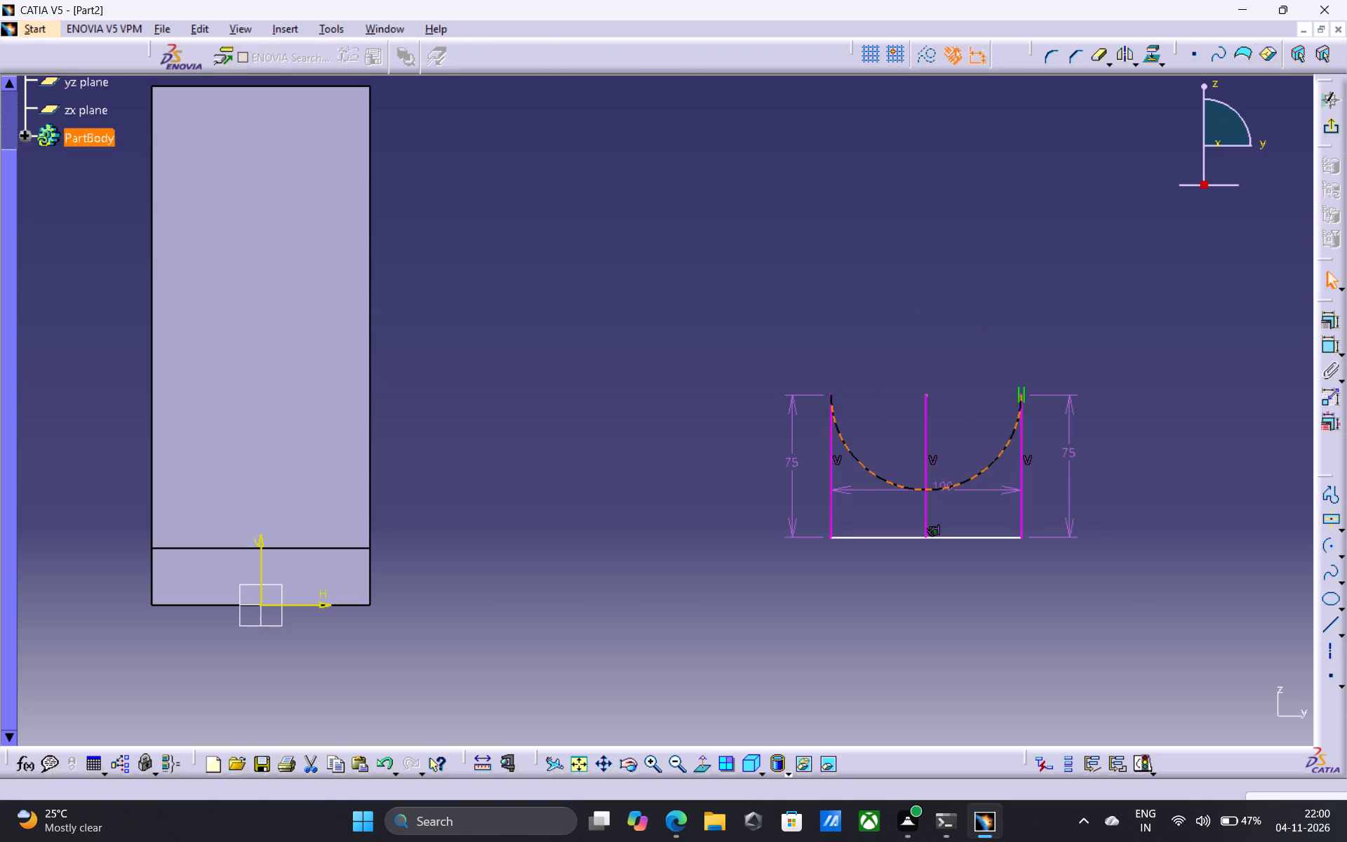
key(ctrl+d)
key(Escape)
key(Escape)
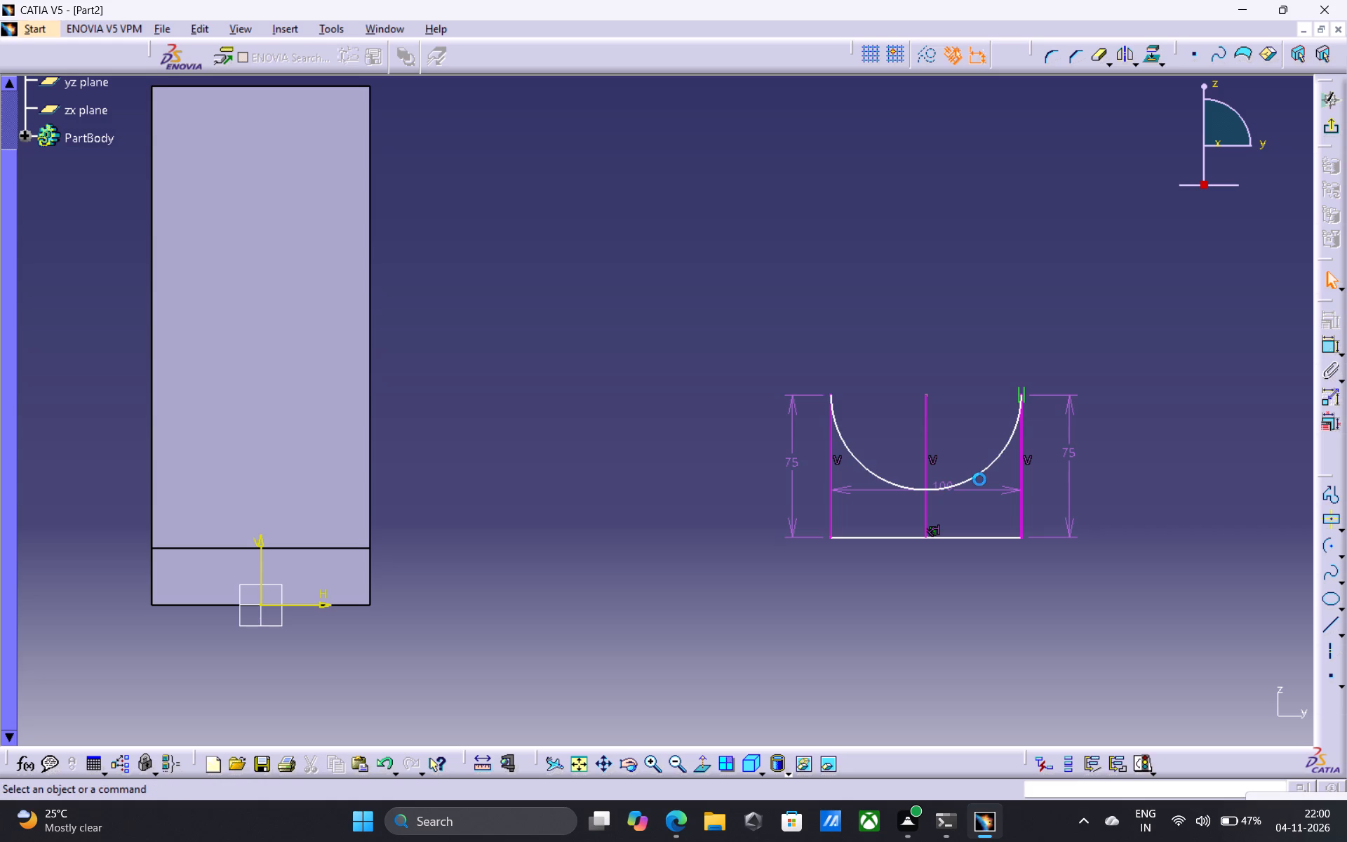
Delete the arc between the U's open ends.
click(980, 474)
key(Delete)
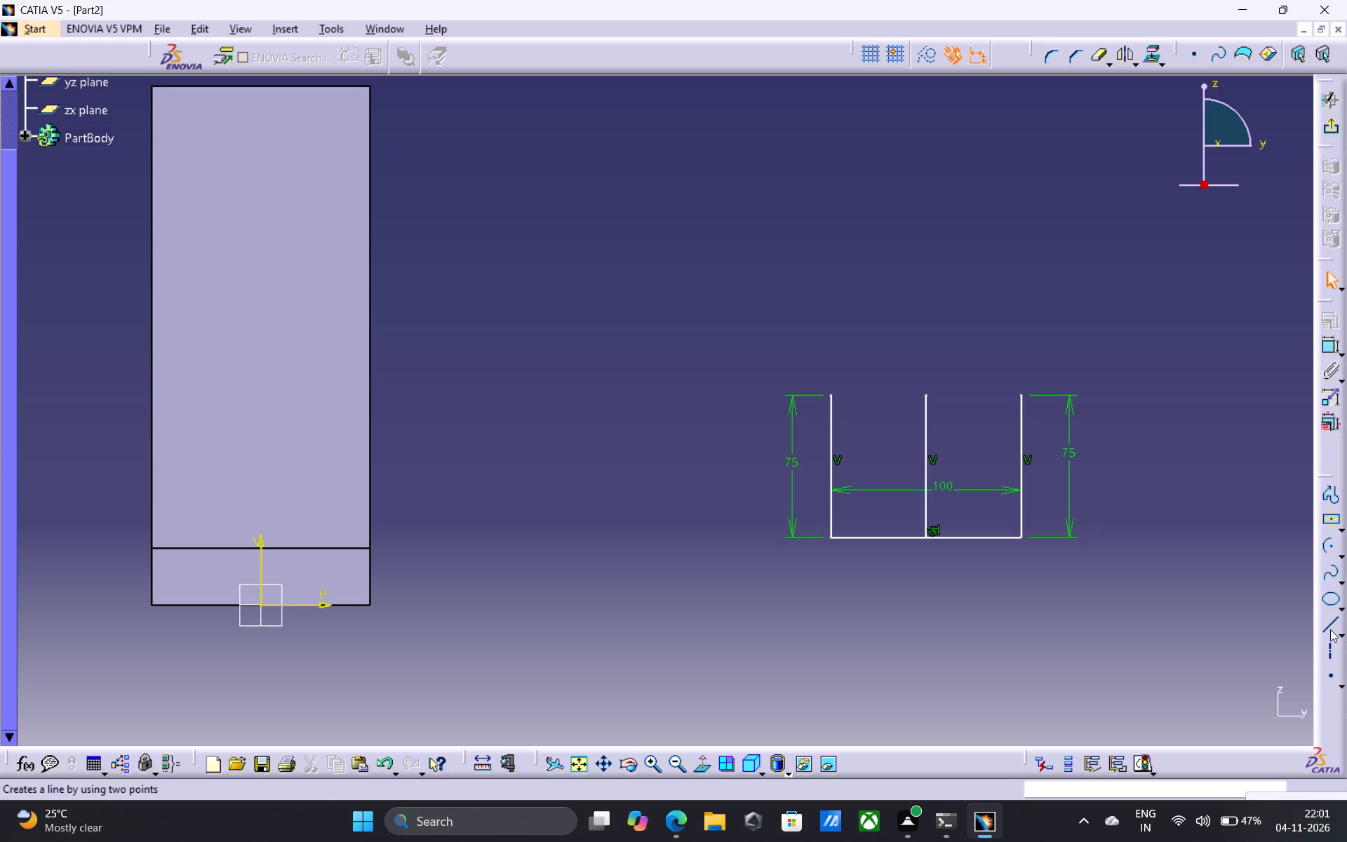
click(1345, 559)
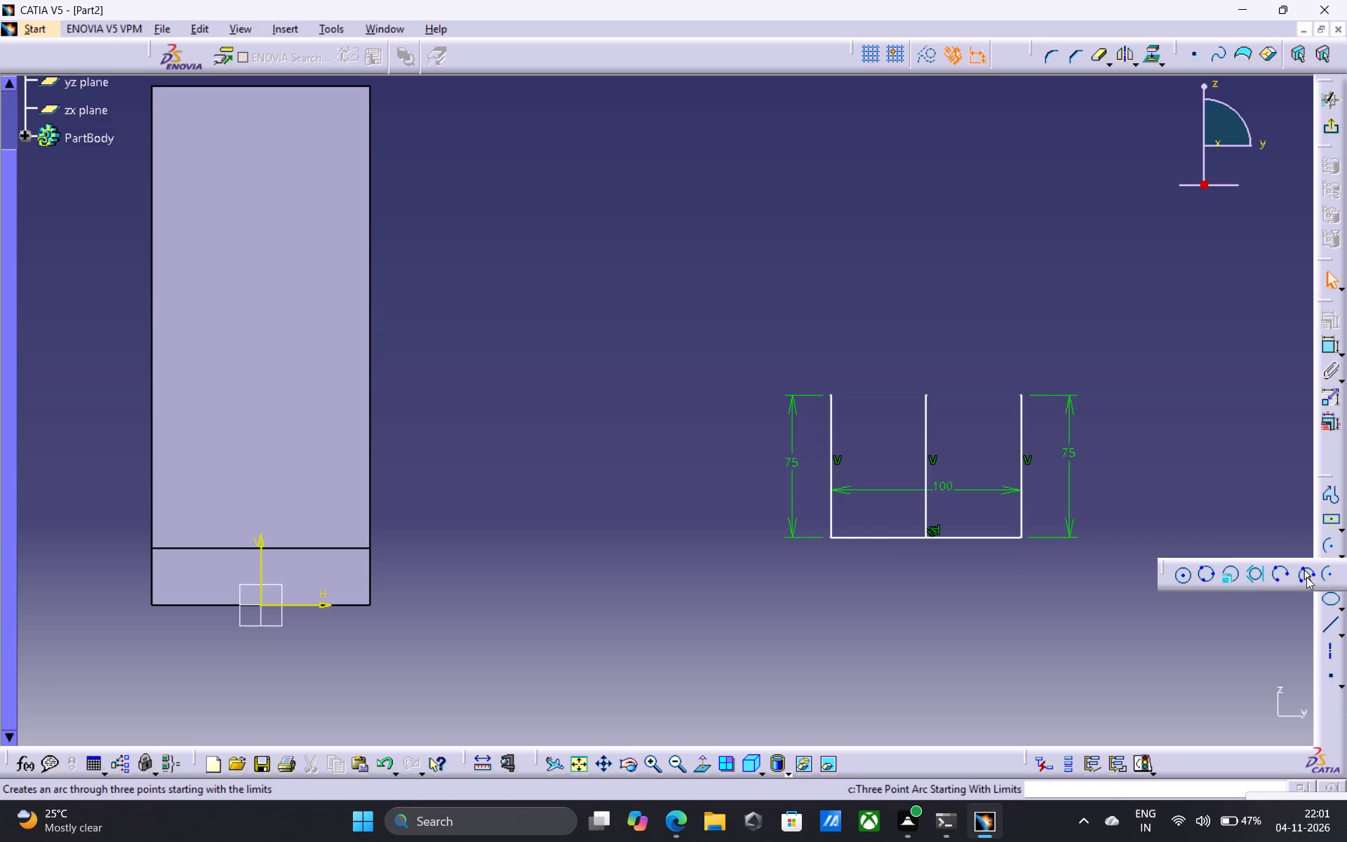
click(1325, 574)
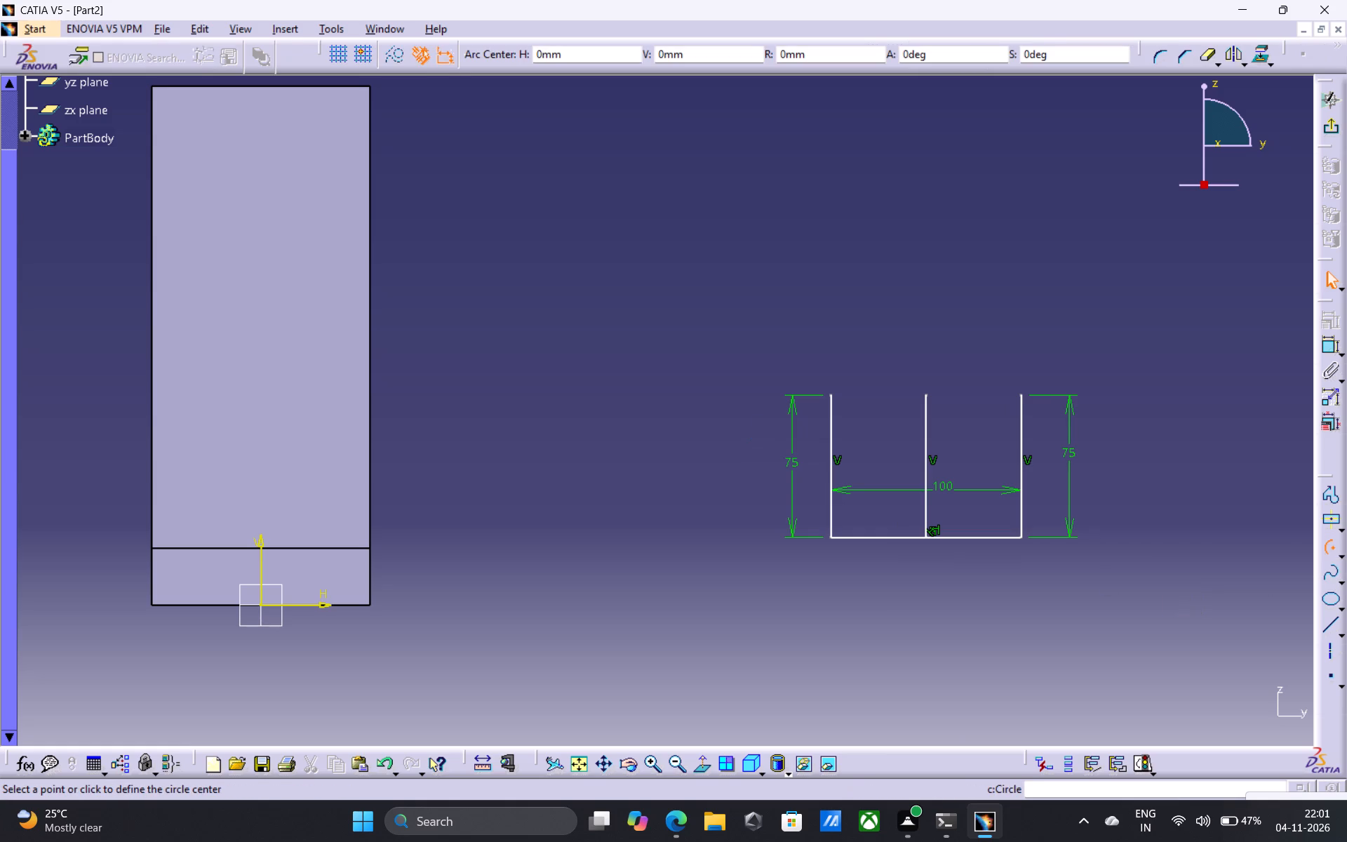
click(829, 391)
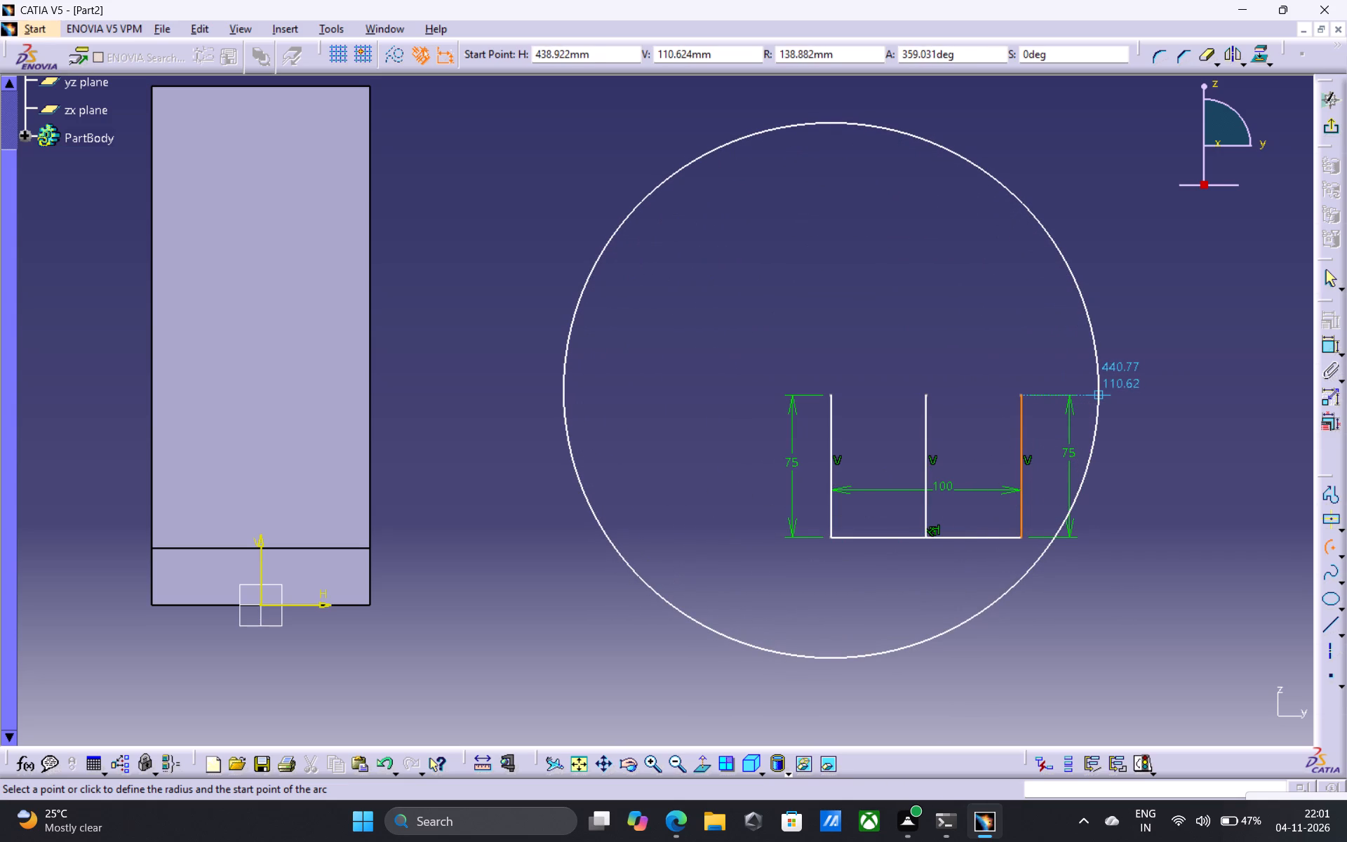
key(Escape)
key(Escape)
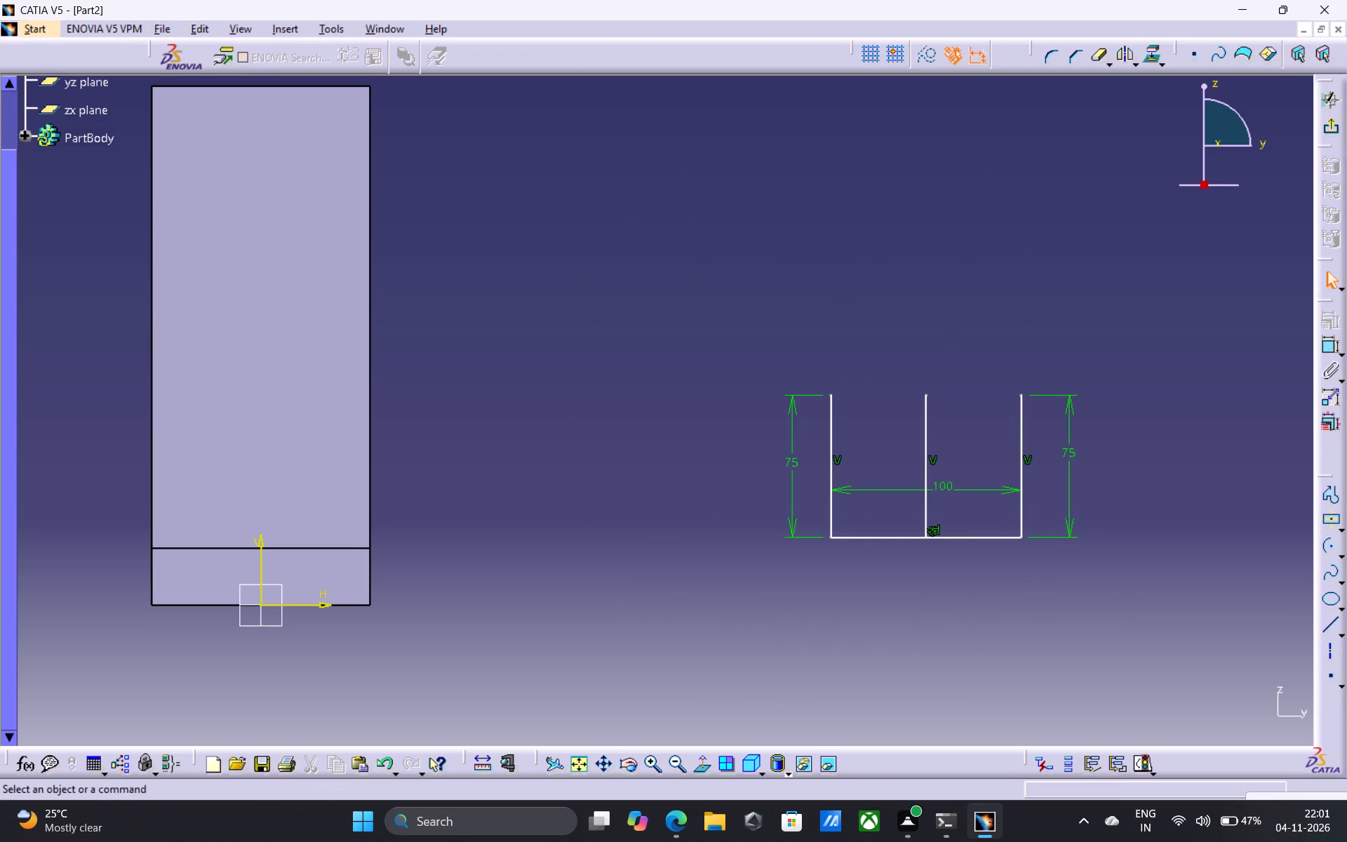
Sketch a circle of about 64 mm radius centred below the U's bottom line, overlapping its lower right corner.
click(1339, 554)
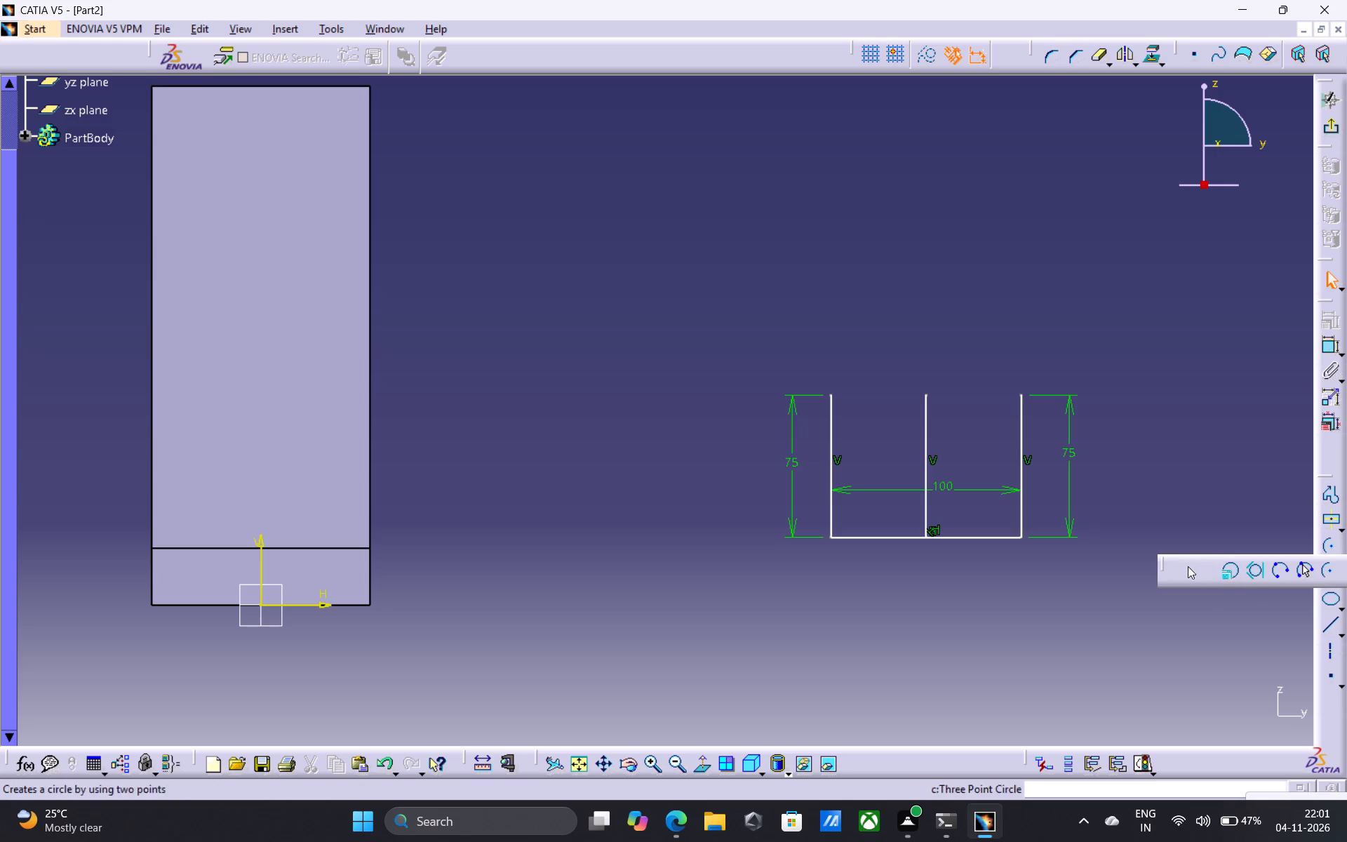
click(1183, 567)
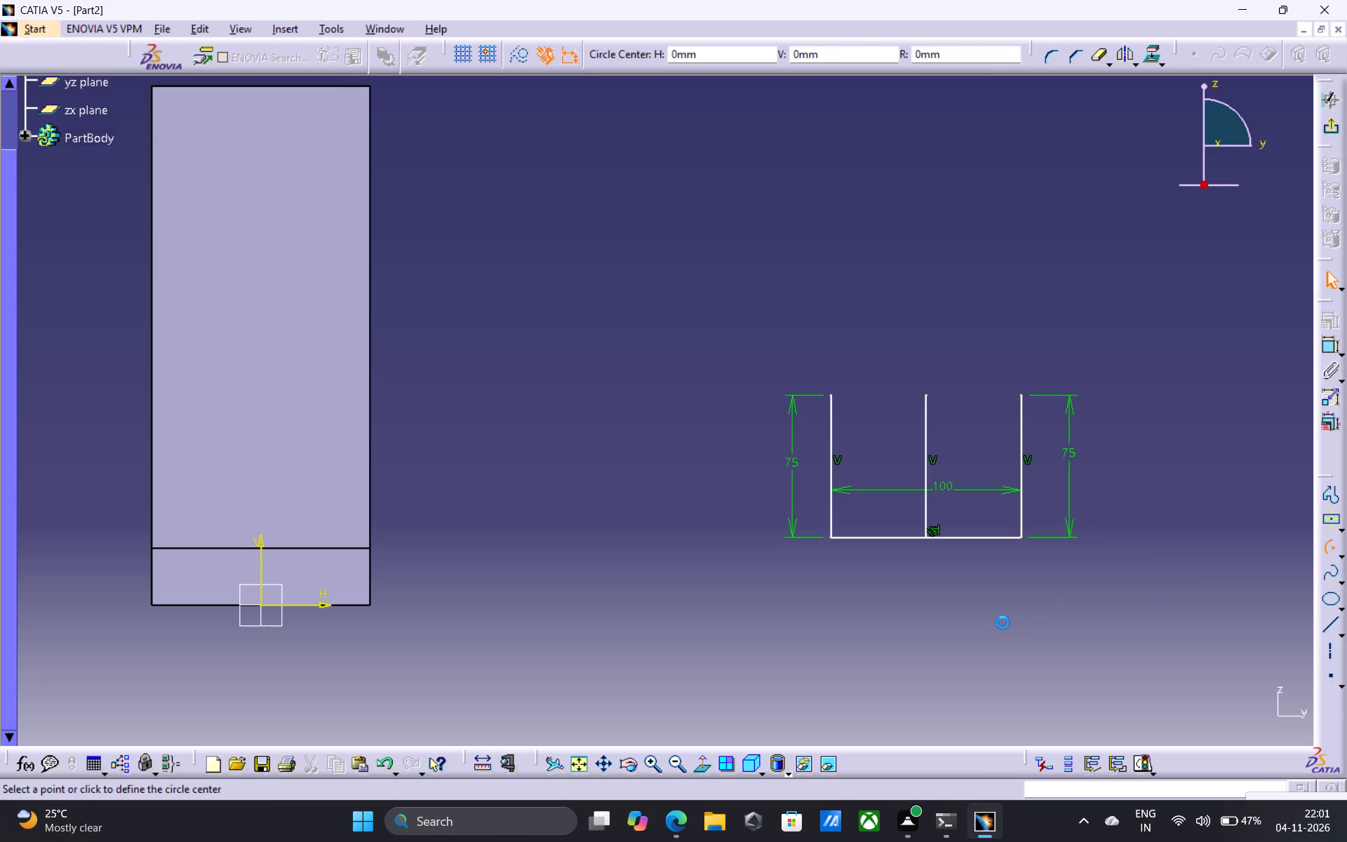
click(1003, 622)
click(1088, 711)
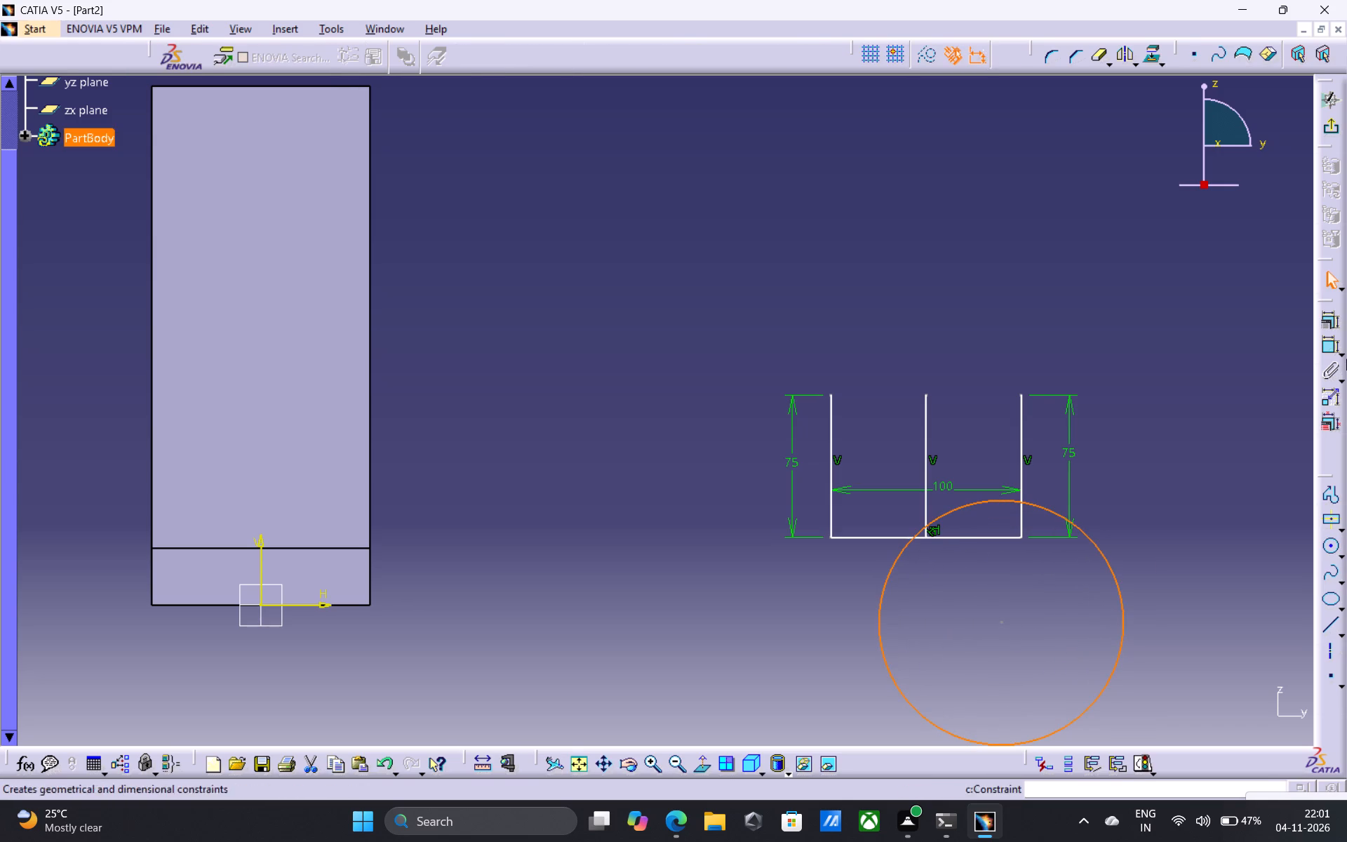
Add a radius constraint to the new circle and set it to 115 mm.
click(1323, 345)
click(1161, 536)
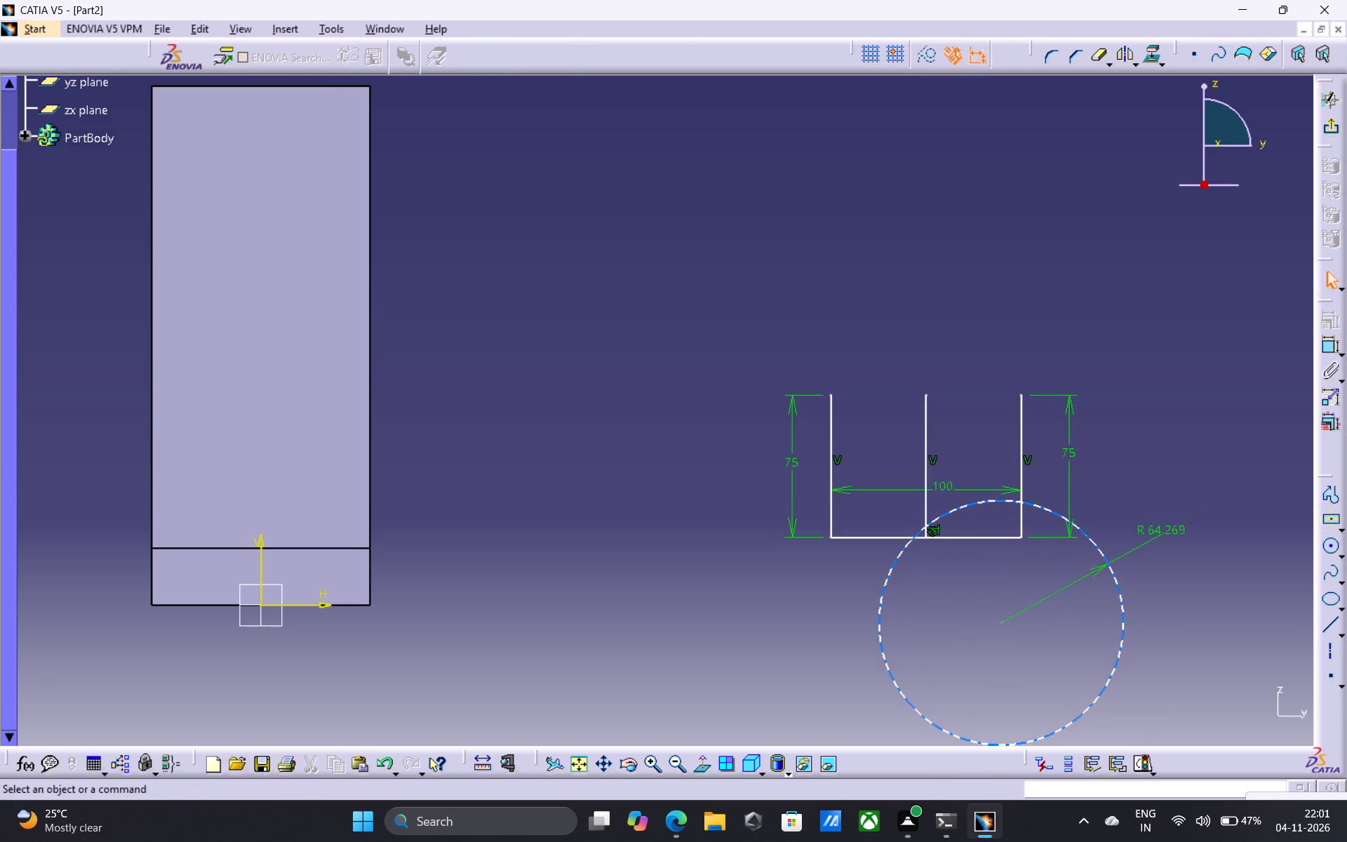
double_click(1173, 528)
key(BackSpace)
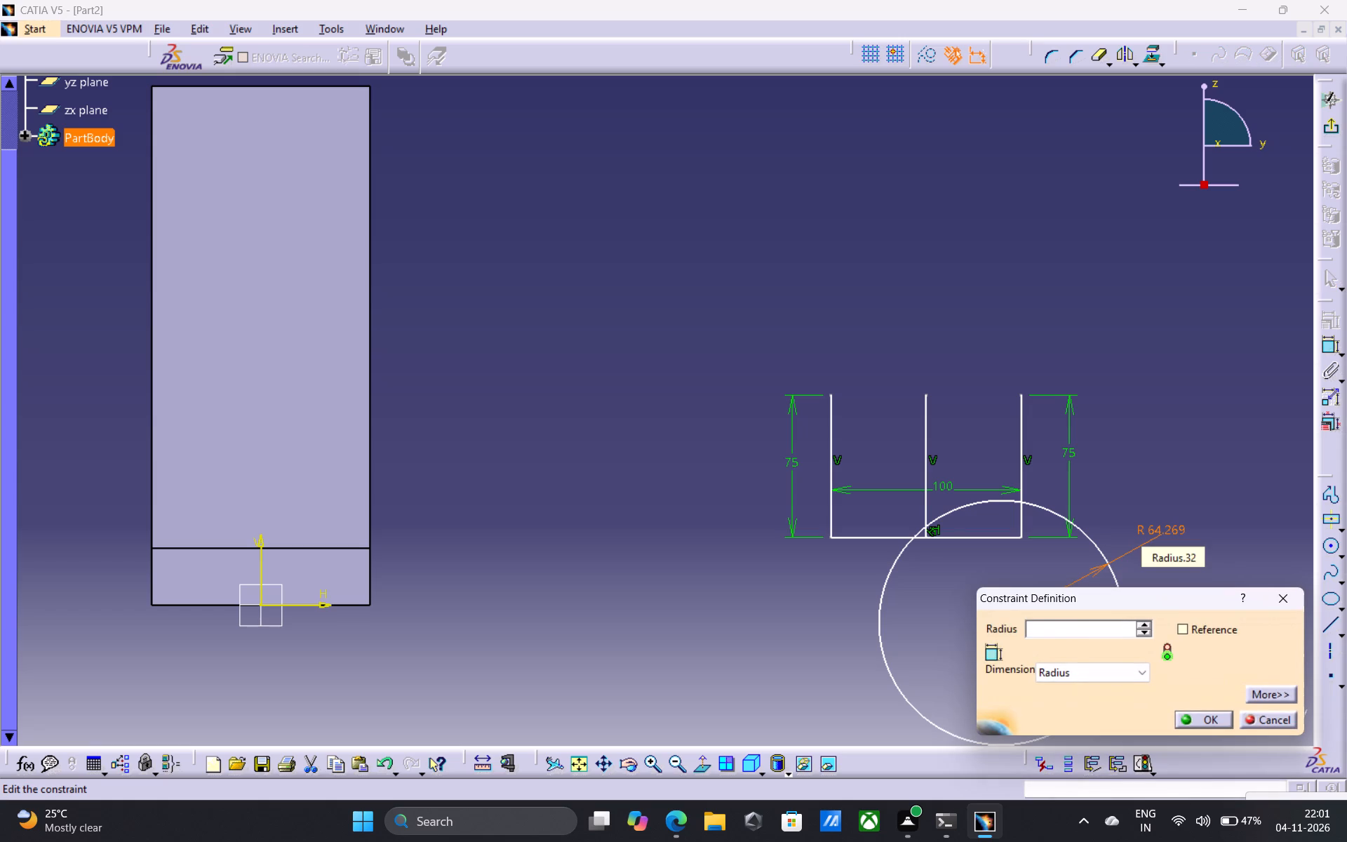
text(115)
key(Return)
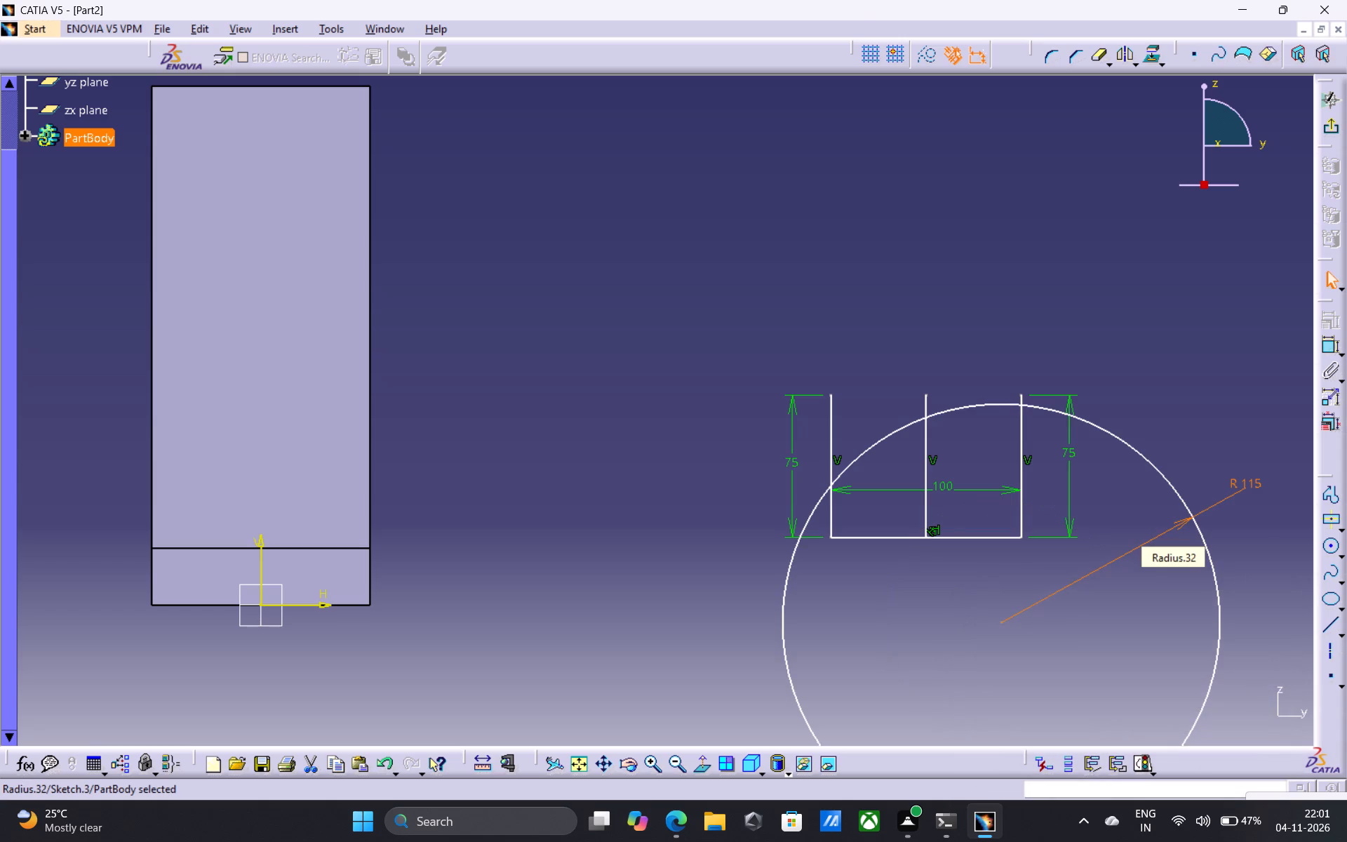
Move the R 115 circle until it is roughly centred on the middle line and its upper arc spans above the U's open ends.
drag(965, 405, 895, 385)
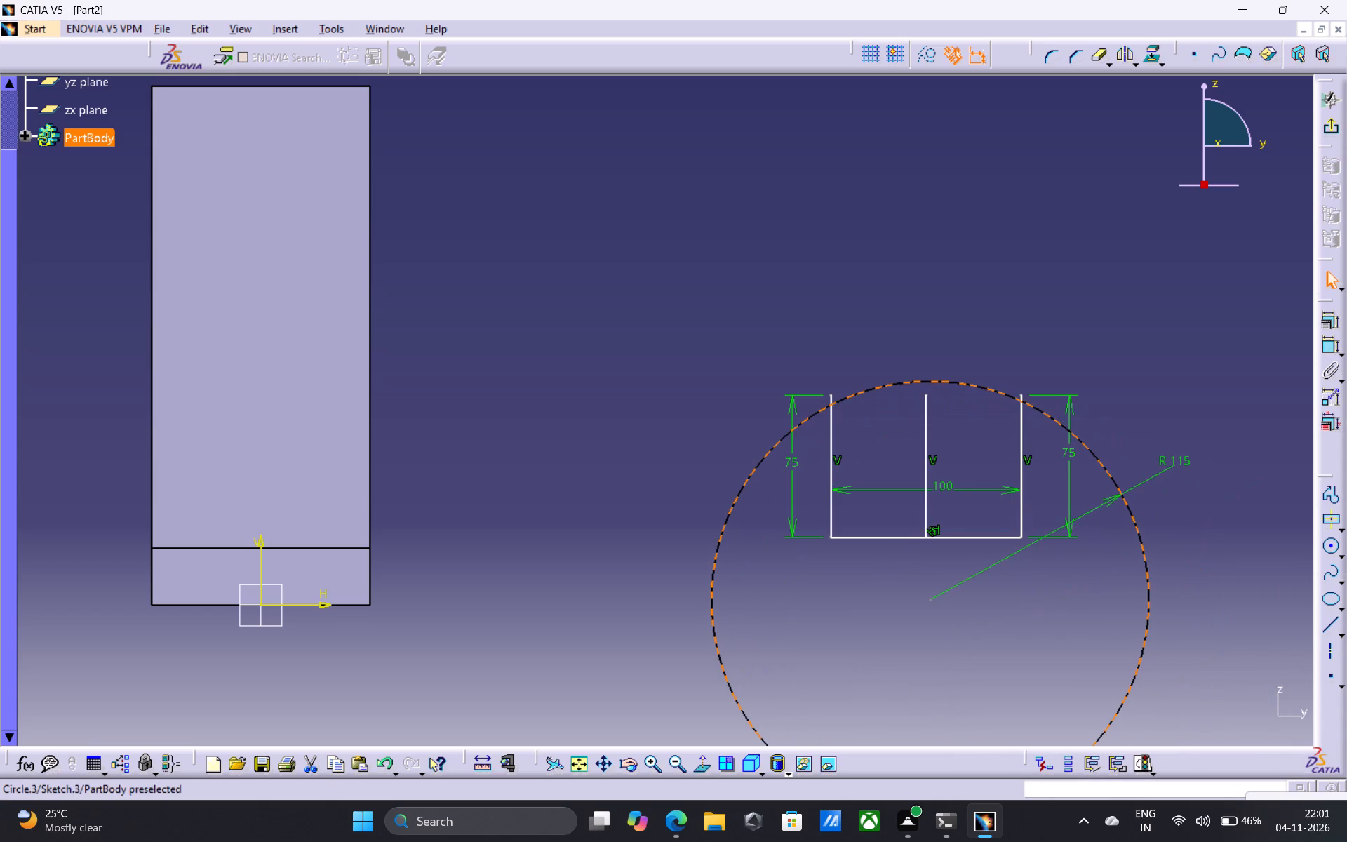
drag(895, 385, 900, 368)
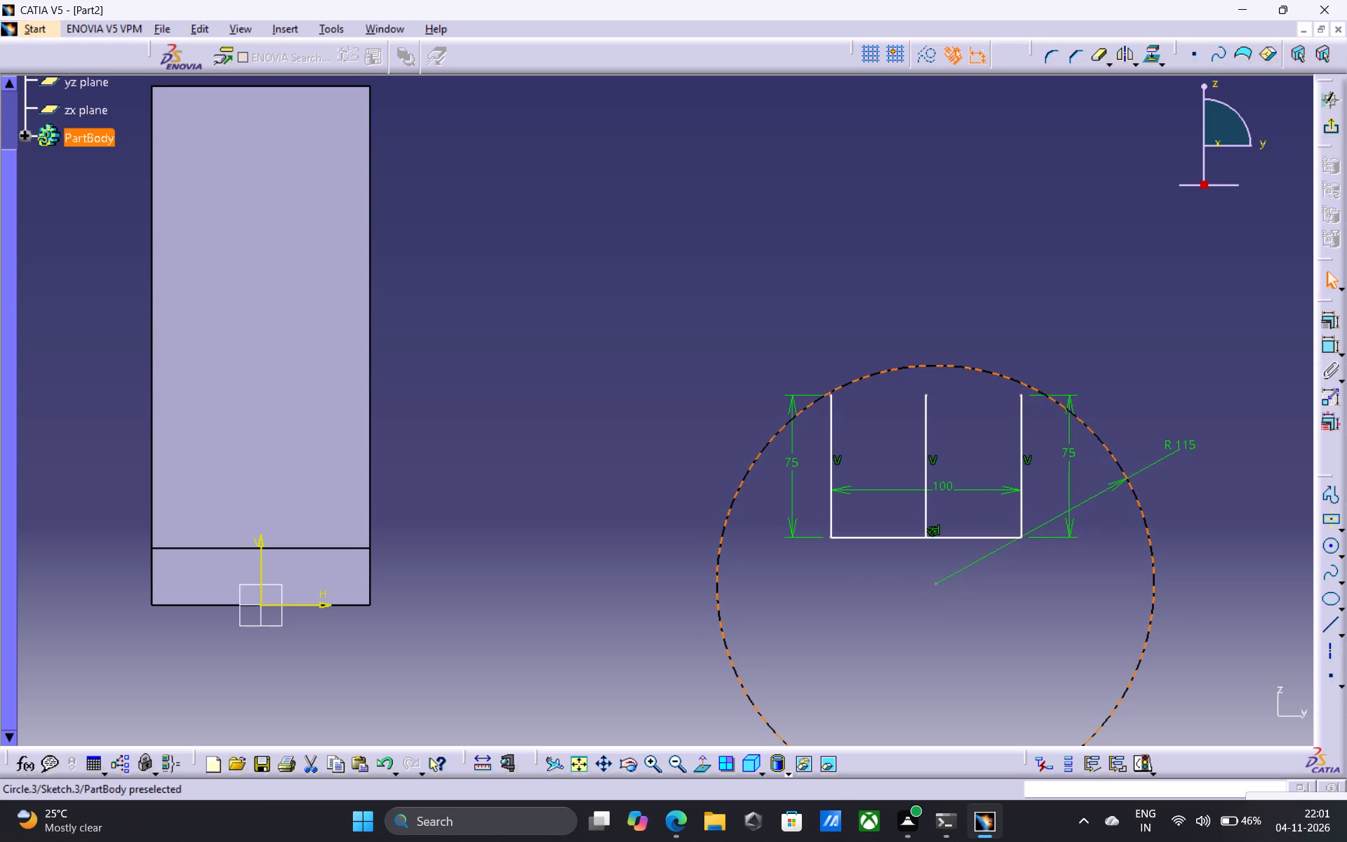
drag(900, 368, 889, 366)
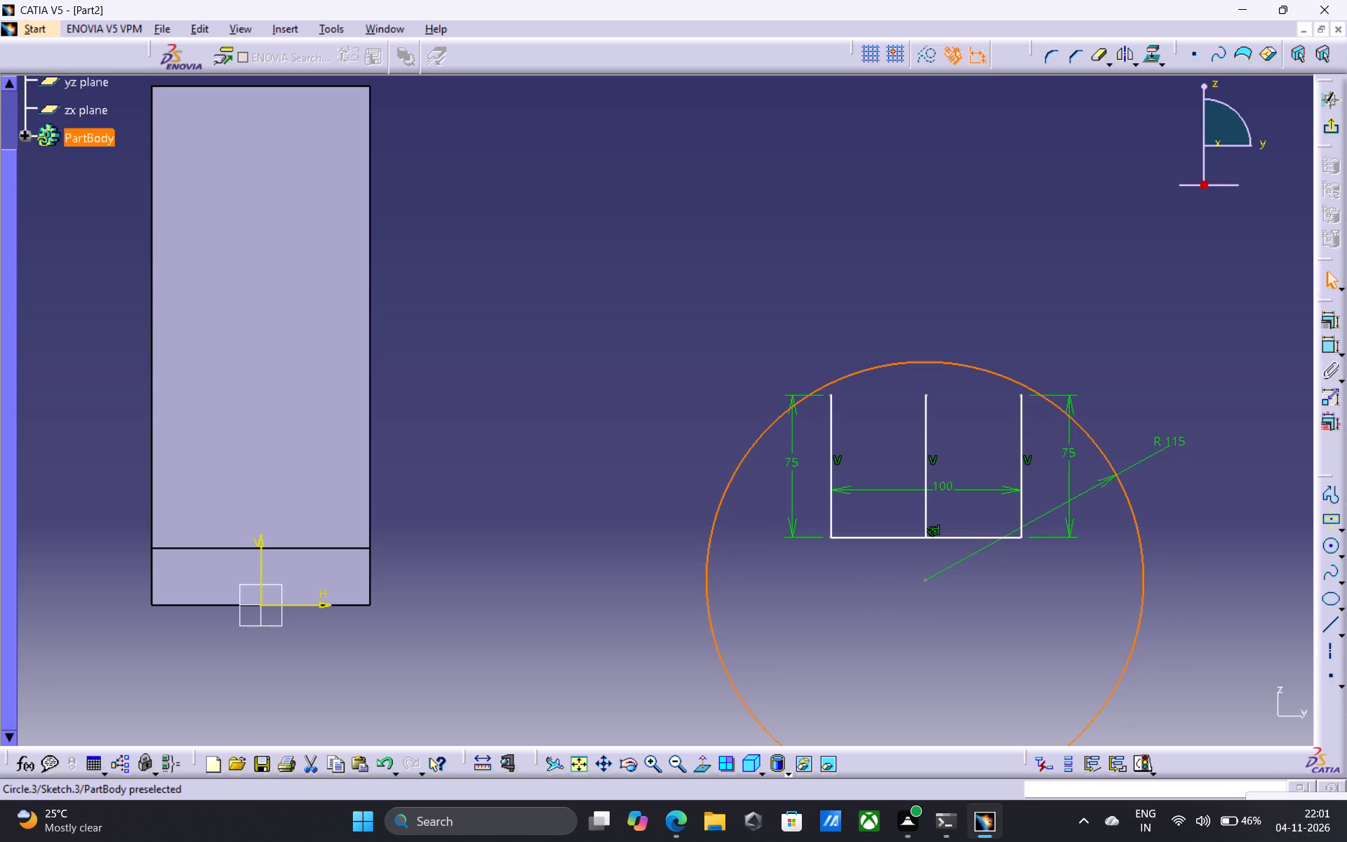
middle_drag(965, 439, 953, 542)
key(Escape)
key(Escape)
key(Escape)
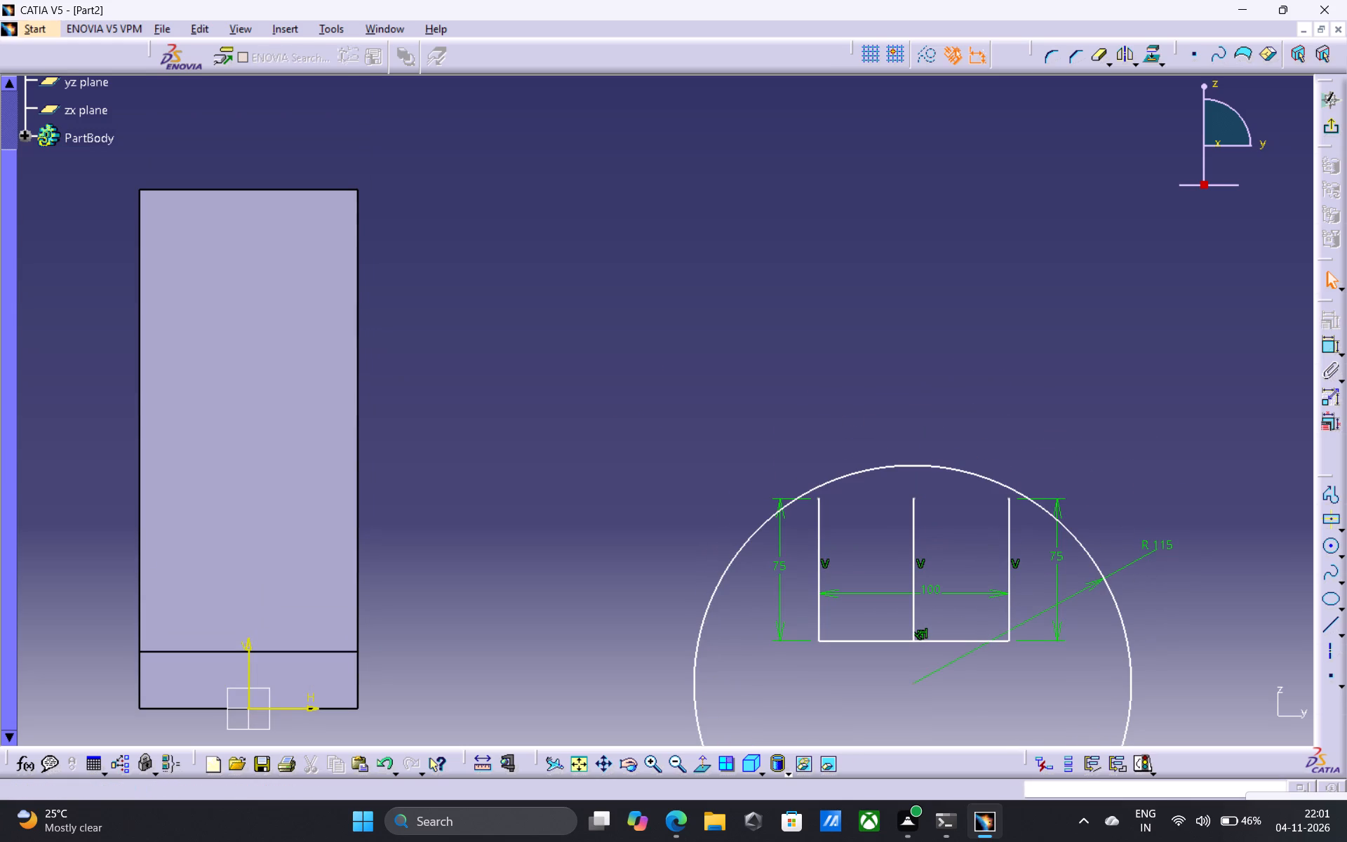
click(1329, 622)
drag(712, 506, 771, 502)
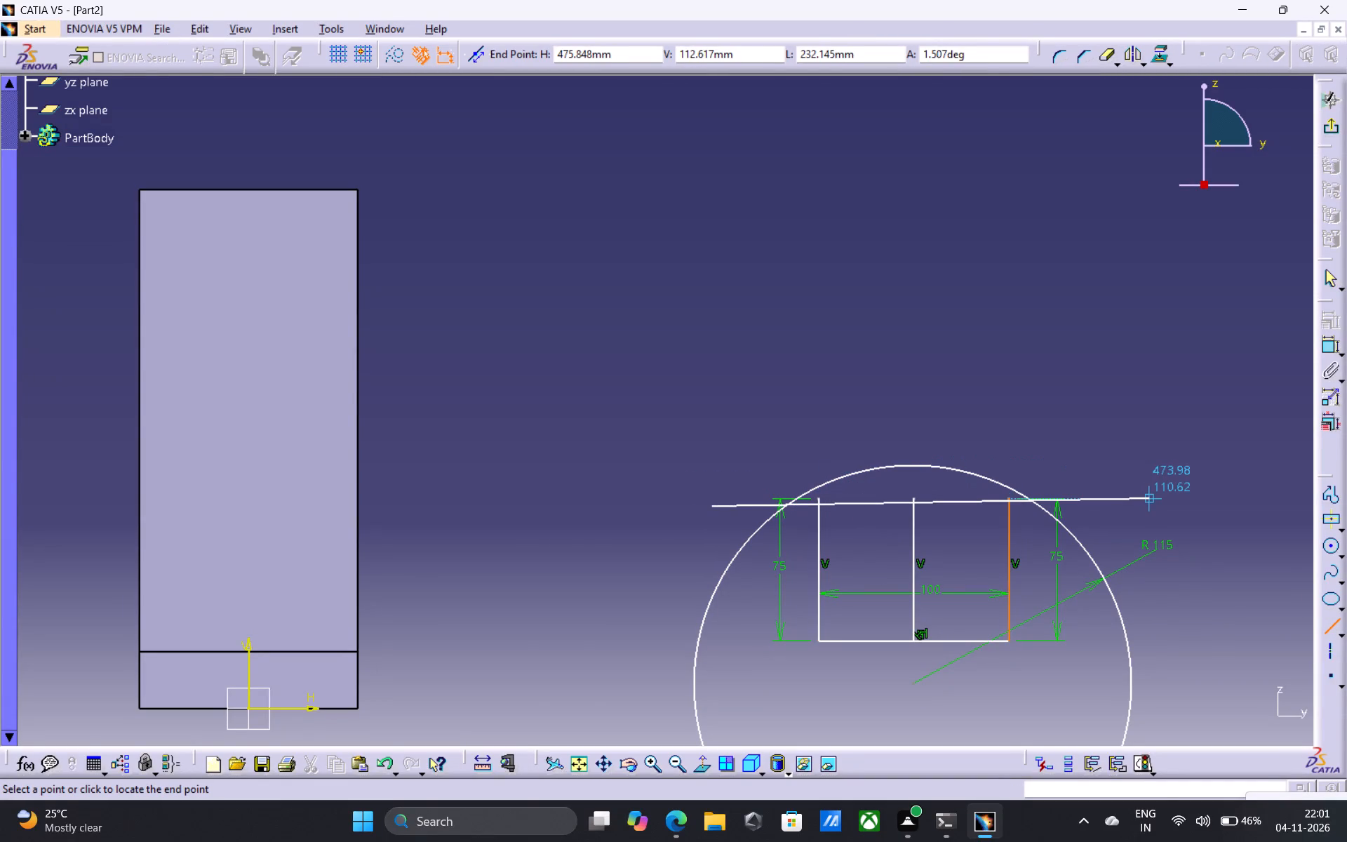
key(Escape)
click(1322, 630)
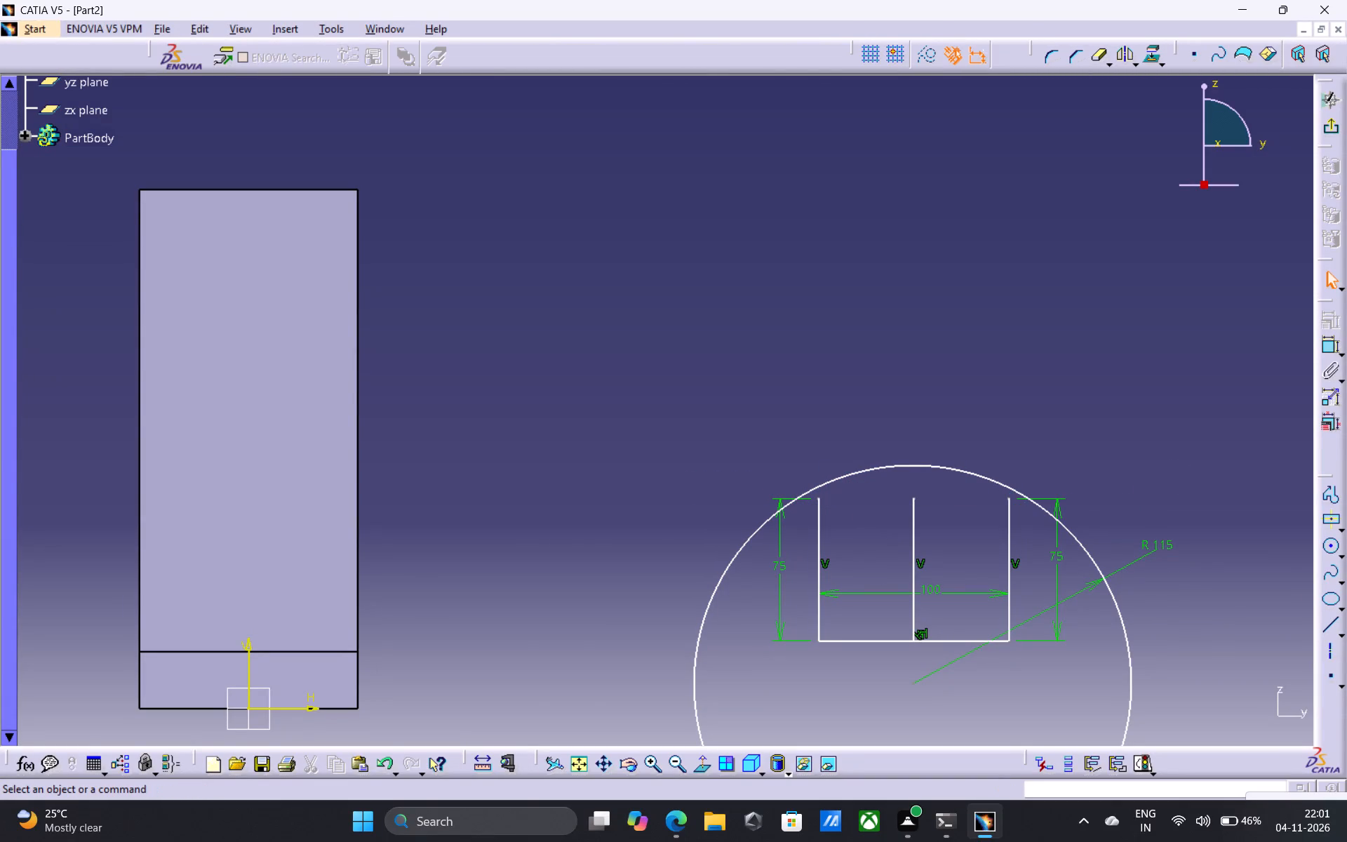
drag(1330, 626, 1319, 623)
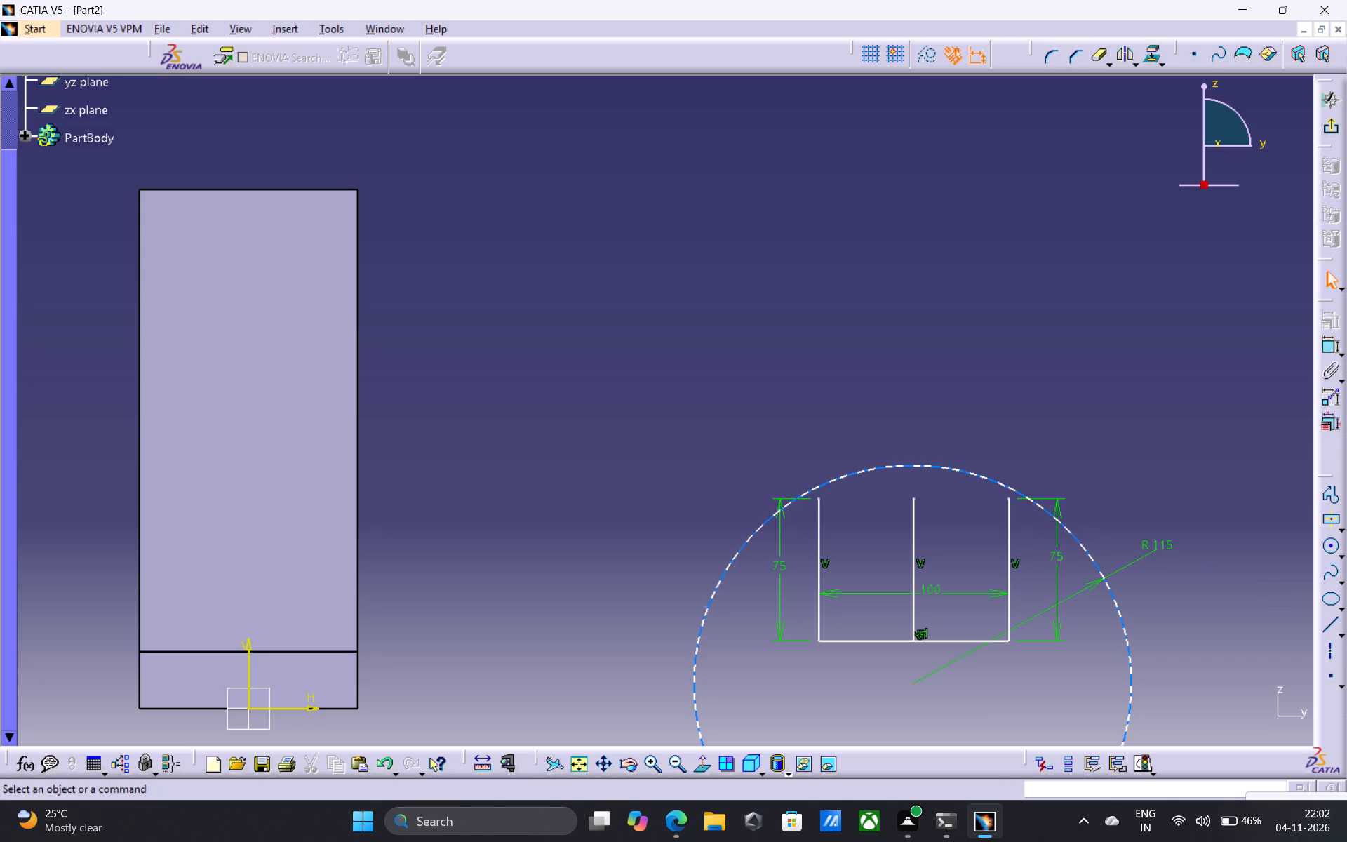
Nudge the R 115 circle slightly downward so its upper arc meets the U's open ends.
drag(908, 462, 908, 469)
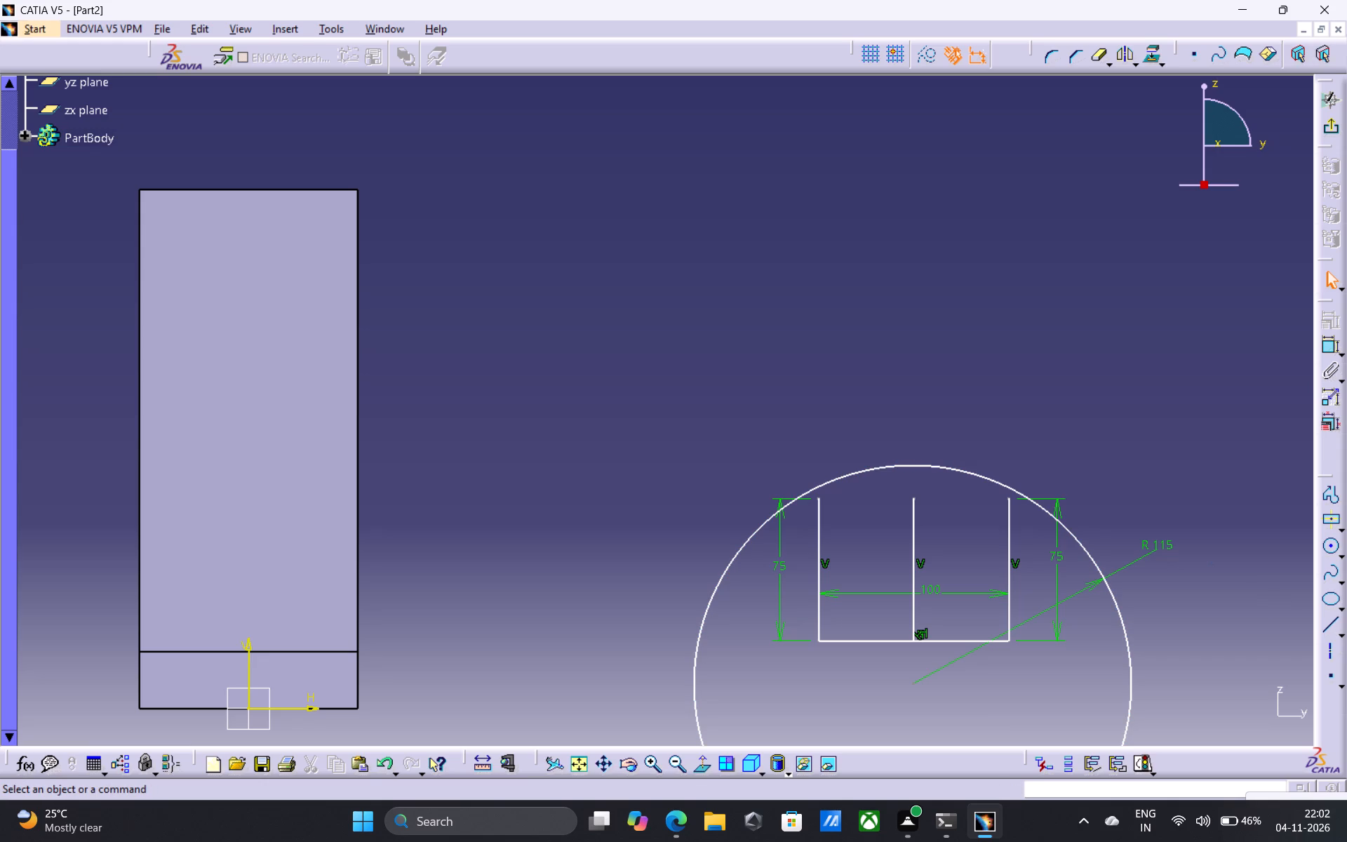
drag(926, 467, 918, 475)
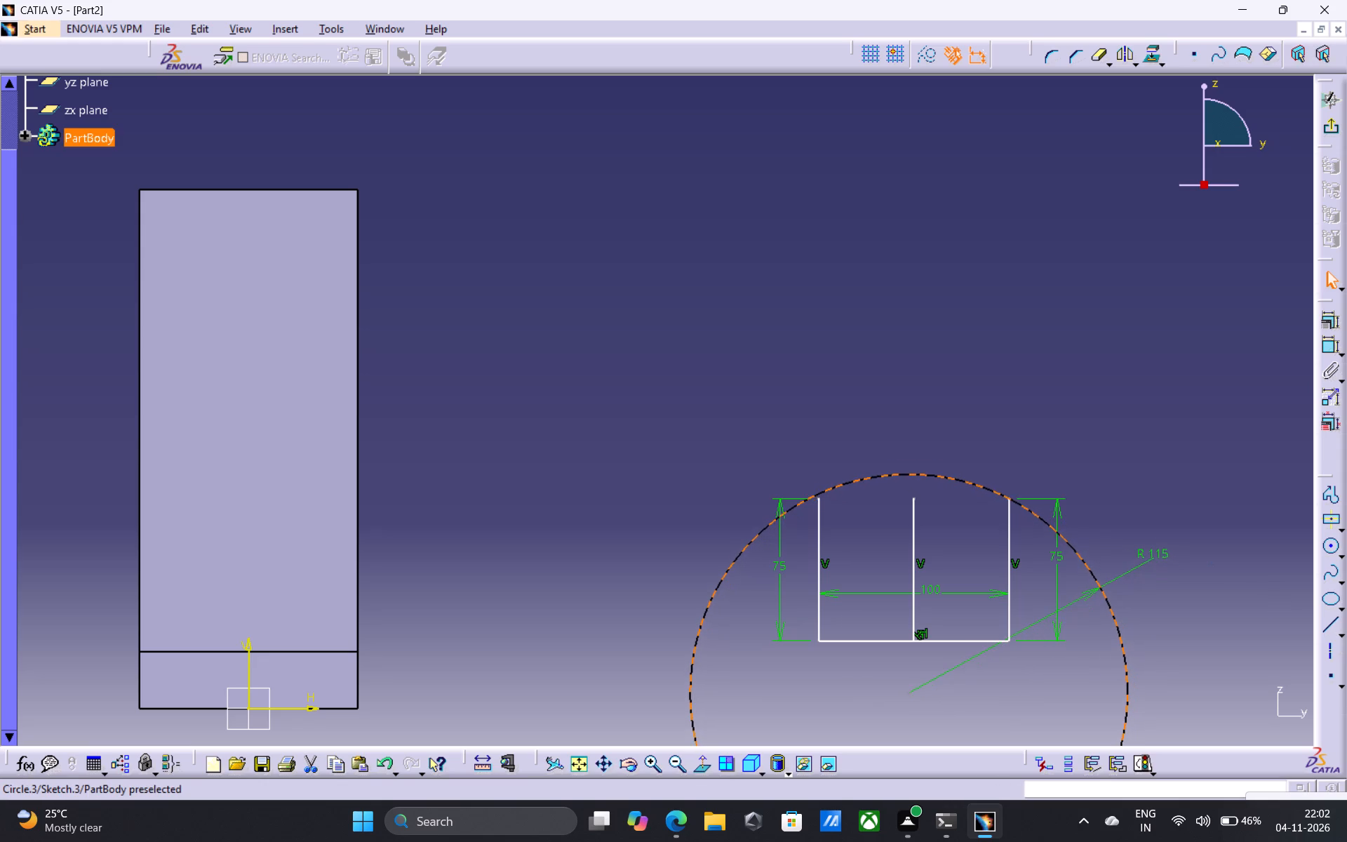
Nudge the R 115 circle slightly sideways so its upper arc is centred over the U's open ends.
drag(918, 475, 923, 473)
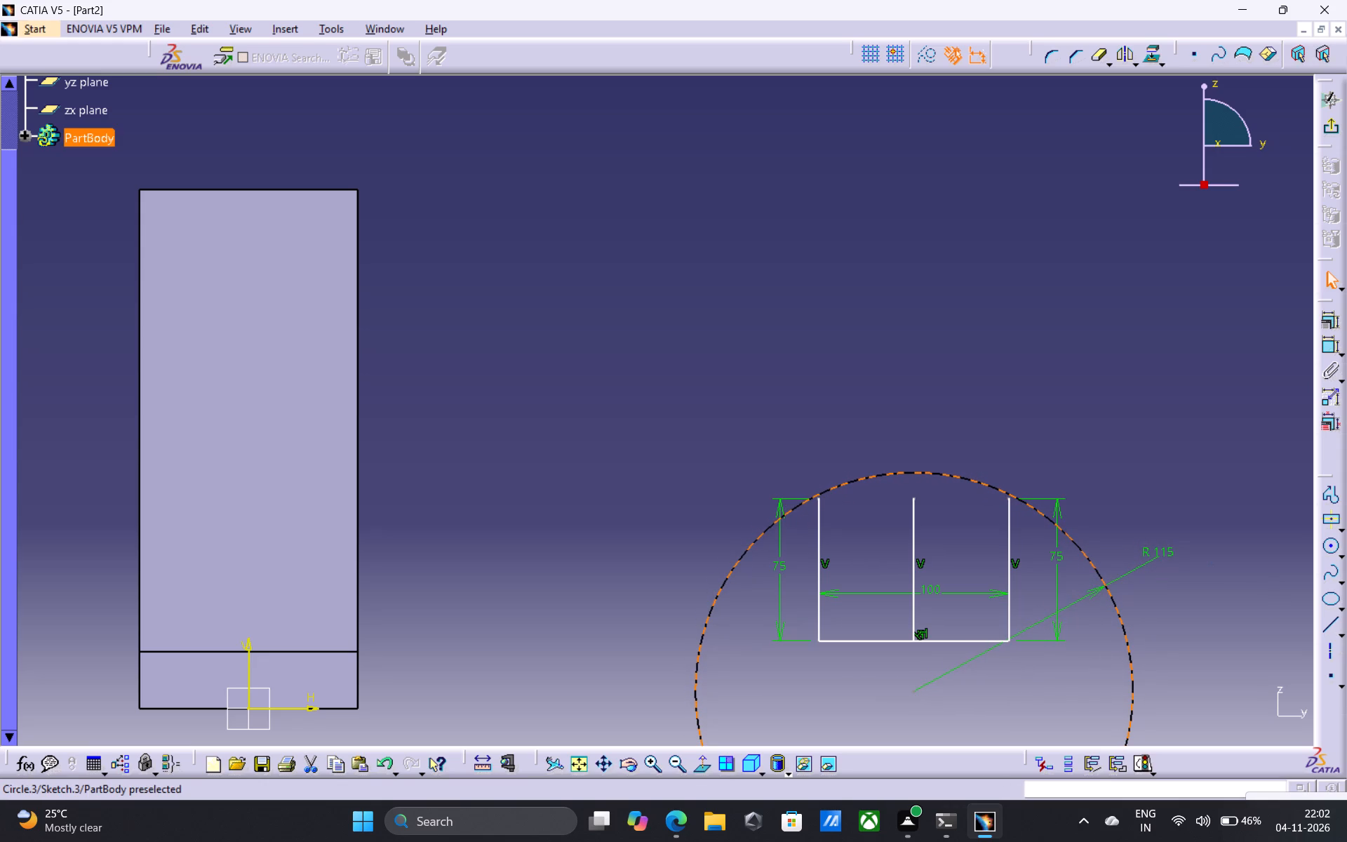
drag(923, 473, 924, 474)
key(Escape)
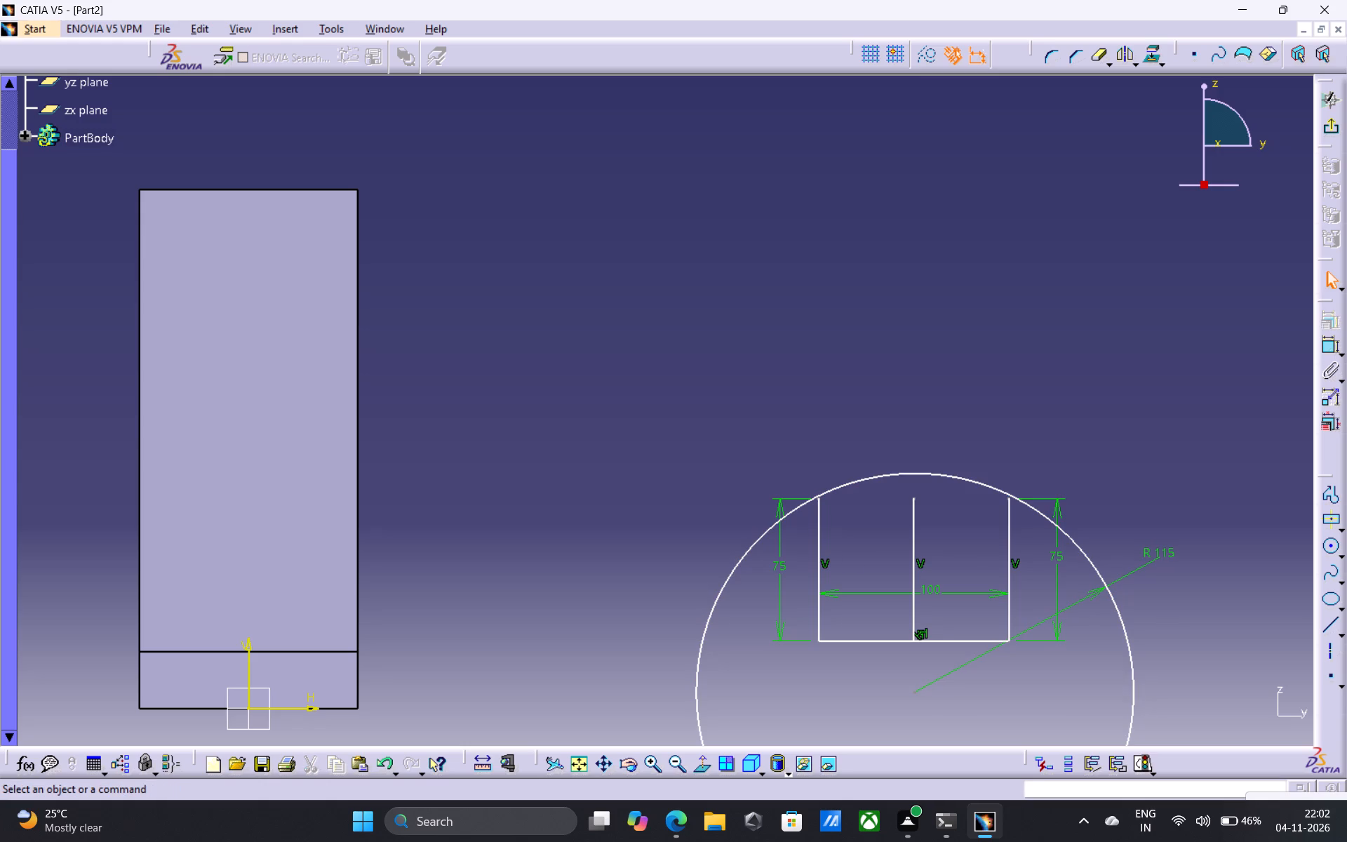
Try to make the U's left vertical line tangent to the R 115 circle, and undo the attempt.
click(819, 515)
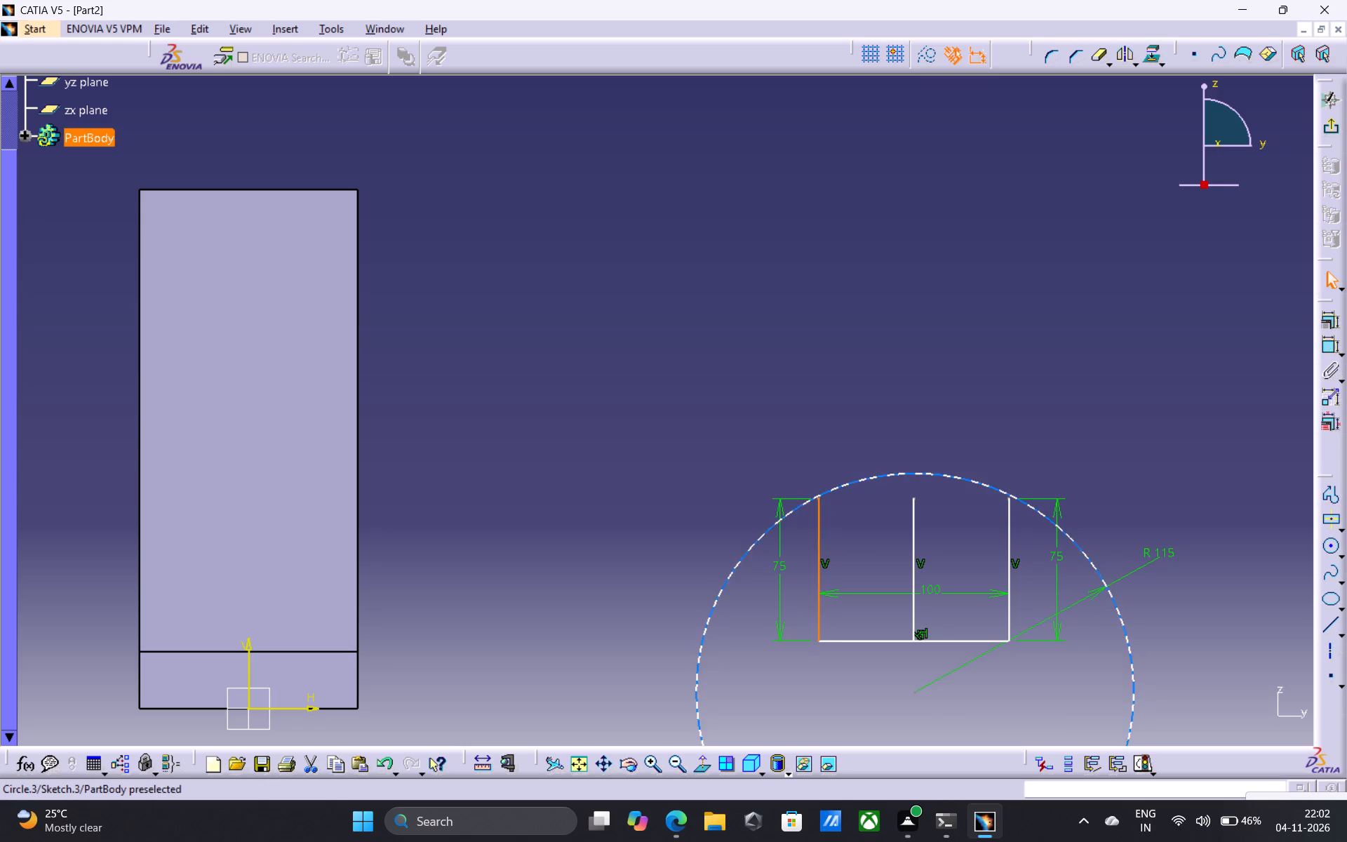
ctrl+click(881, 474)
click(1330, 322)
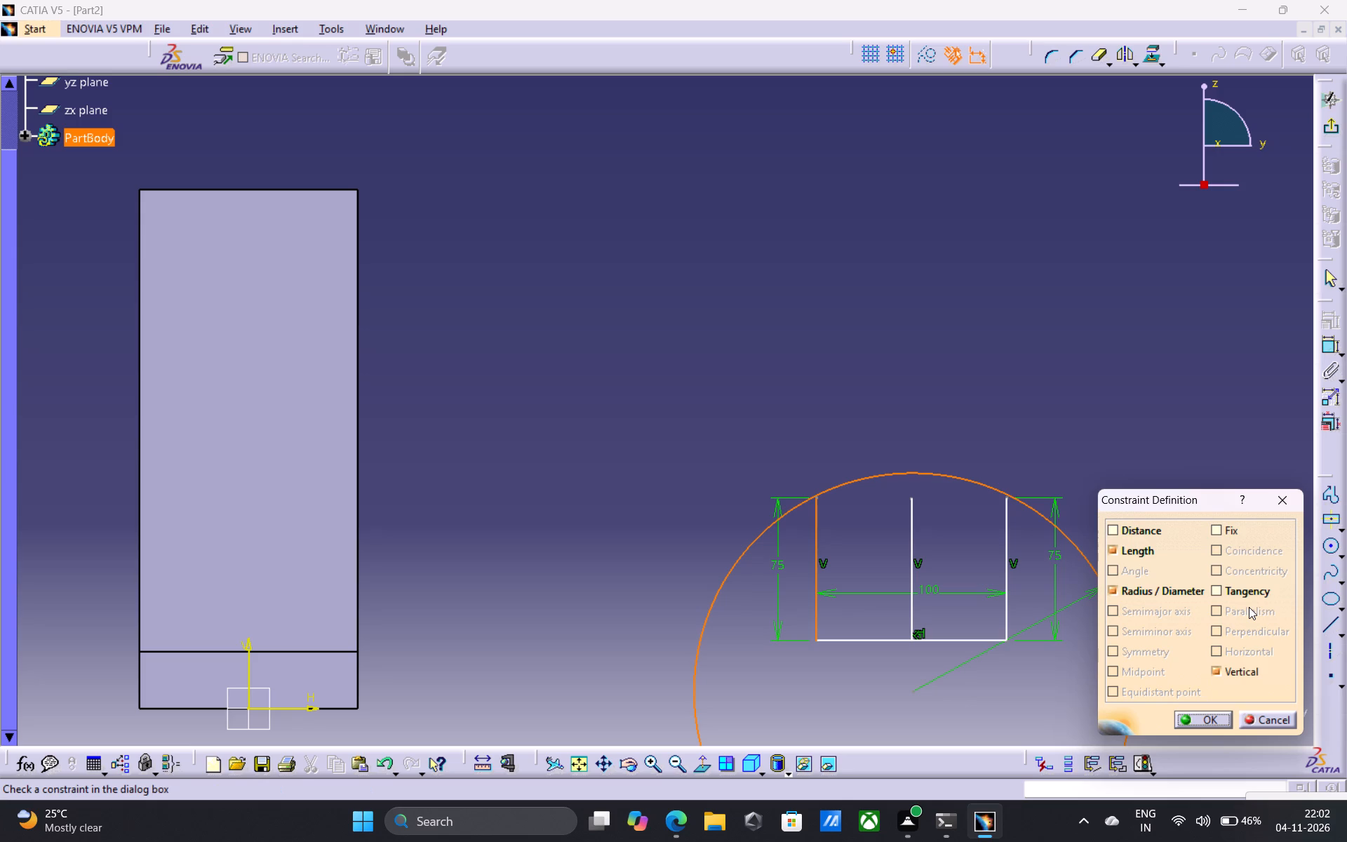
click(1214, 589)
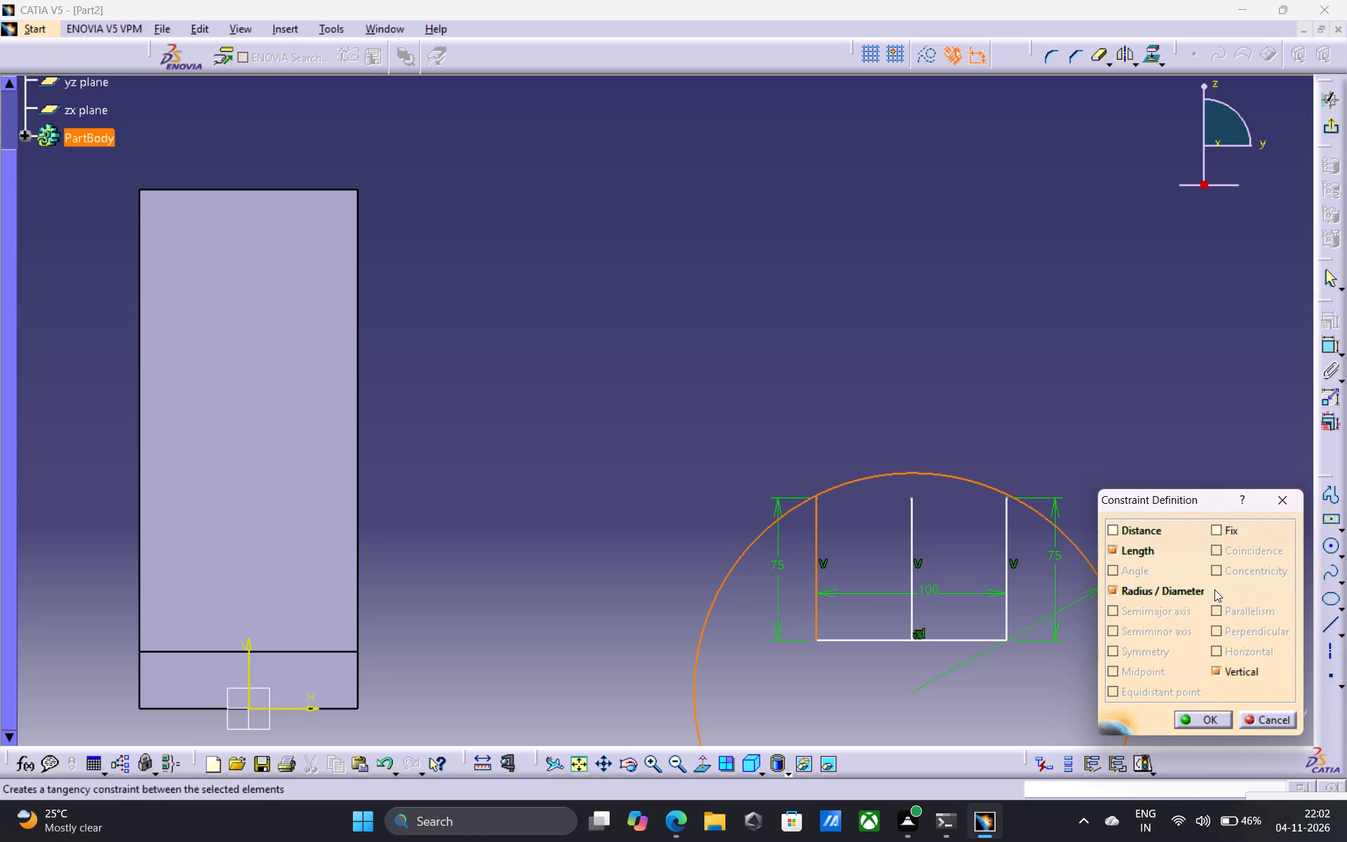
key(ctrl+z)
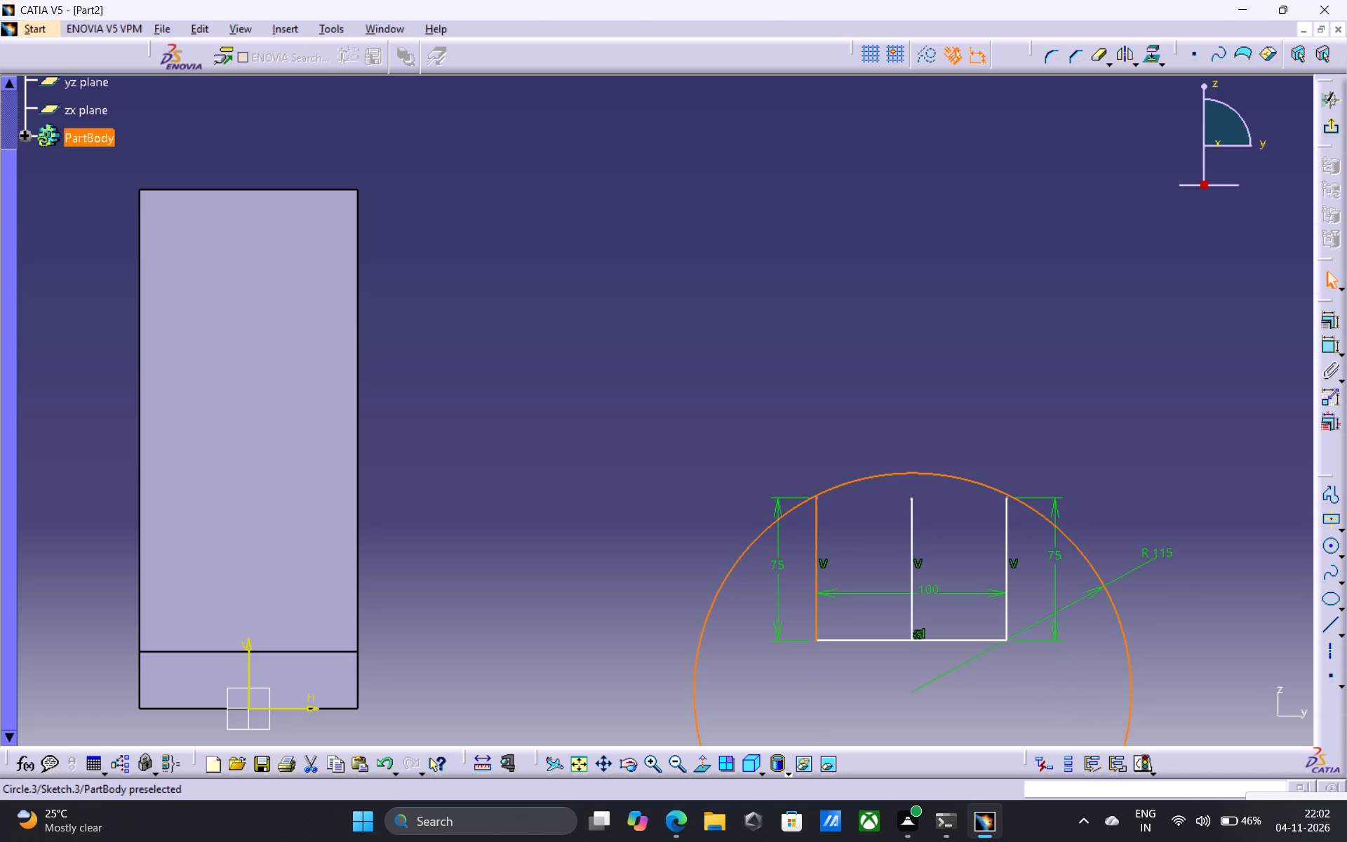
Move the U upward together with the R 115 circle, and raise the circle alone until its arc clears the U's open ends.
drag(898, 472, 900, 444)
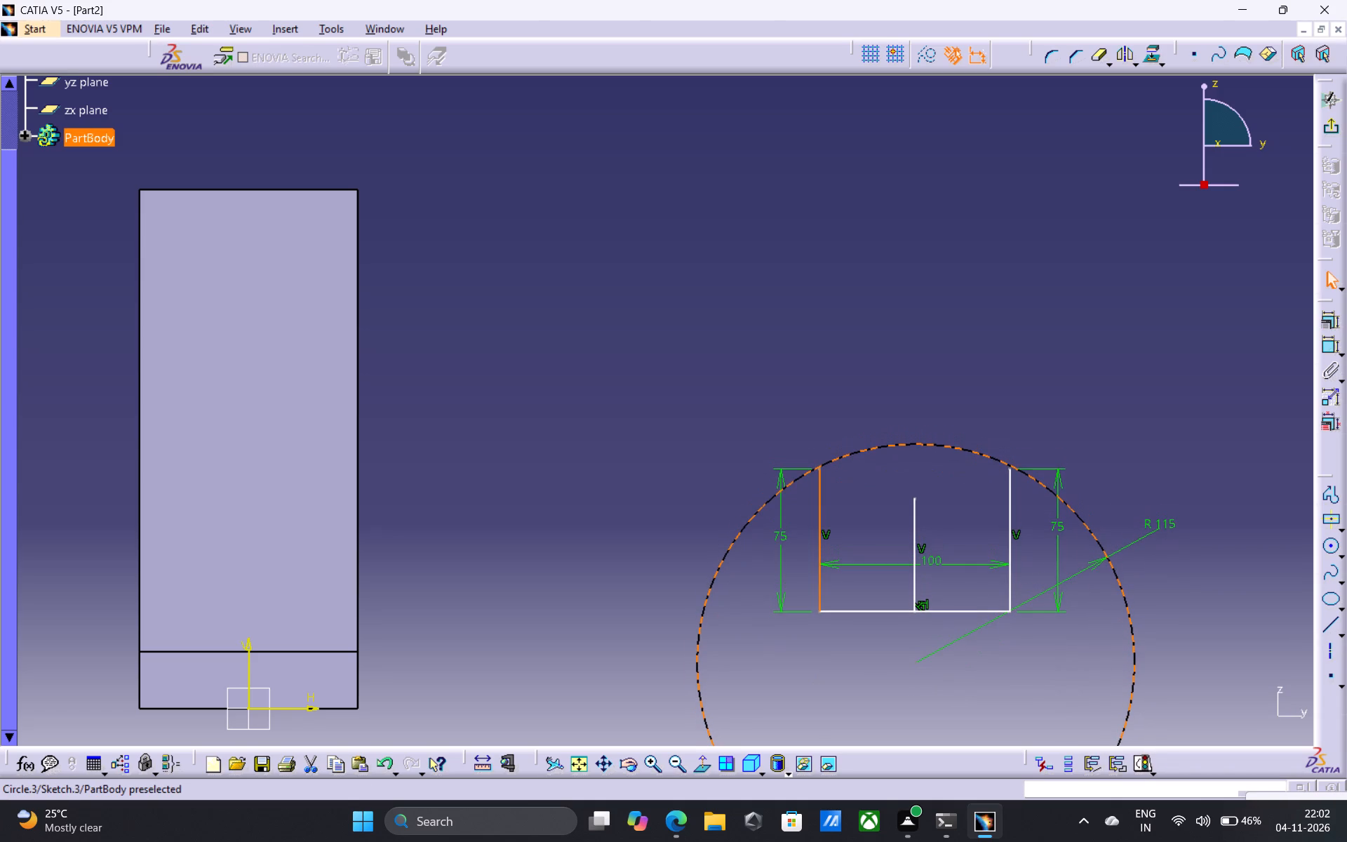
key(Escape)
key(Escape)
drag(910, 444, 910, 421)
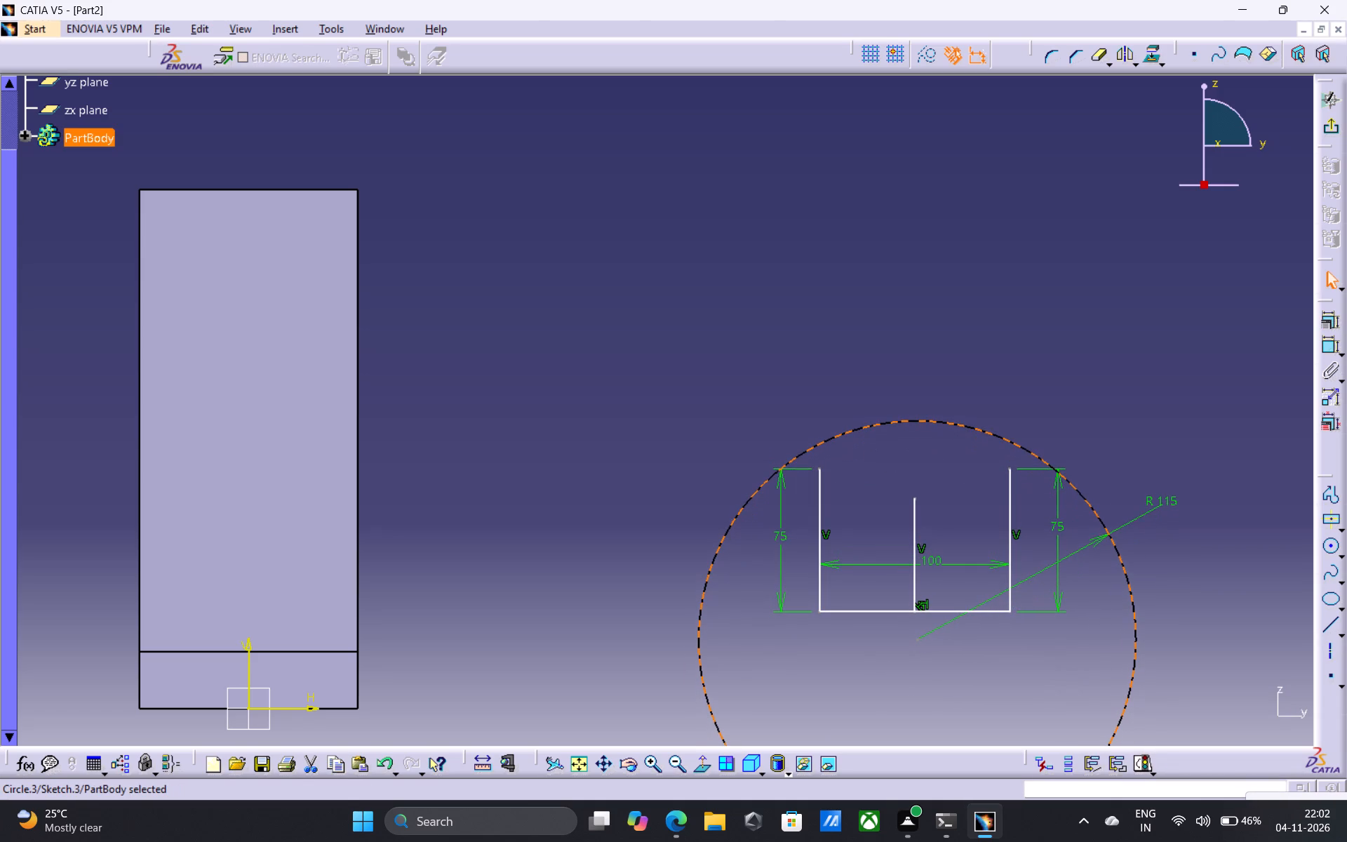
Draw a 100 mm horizontal line joining the U's two open ends to close it into a rectangle.
drag(1333, 623, 1327, 625)
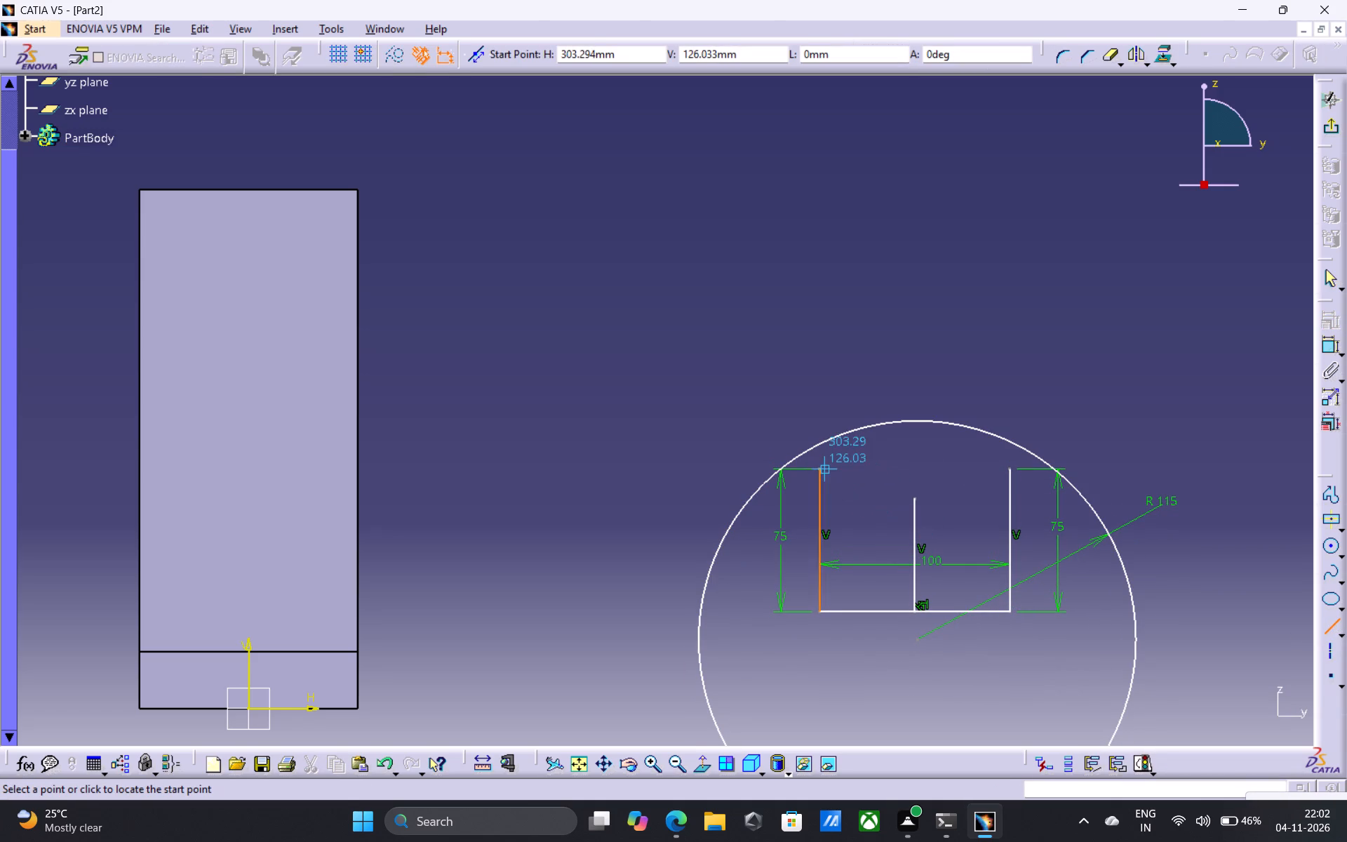
click(821, 467)
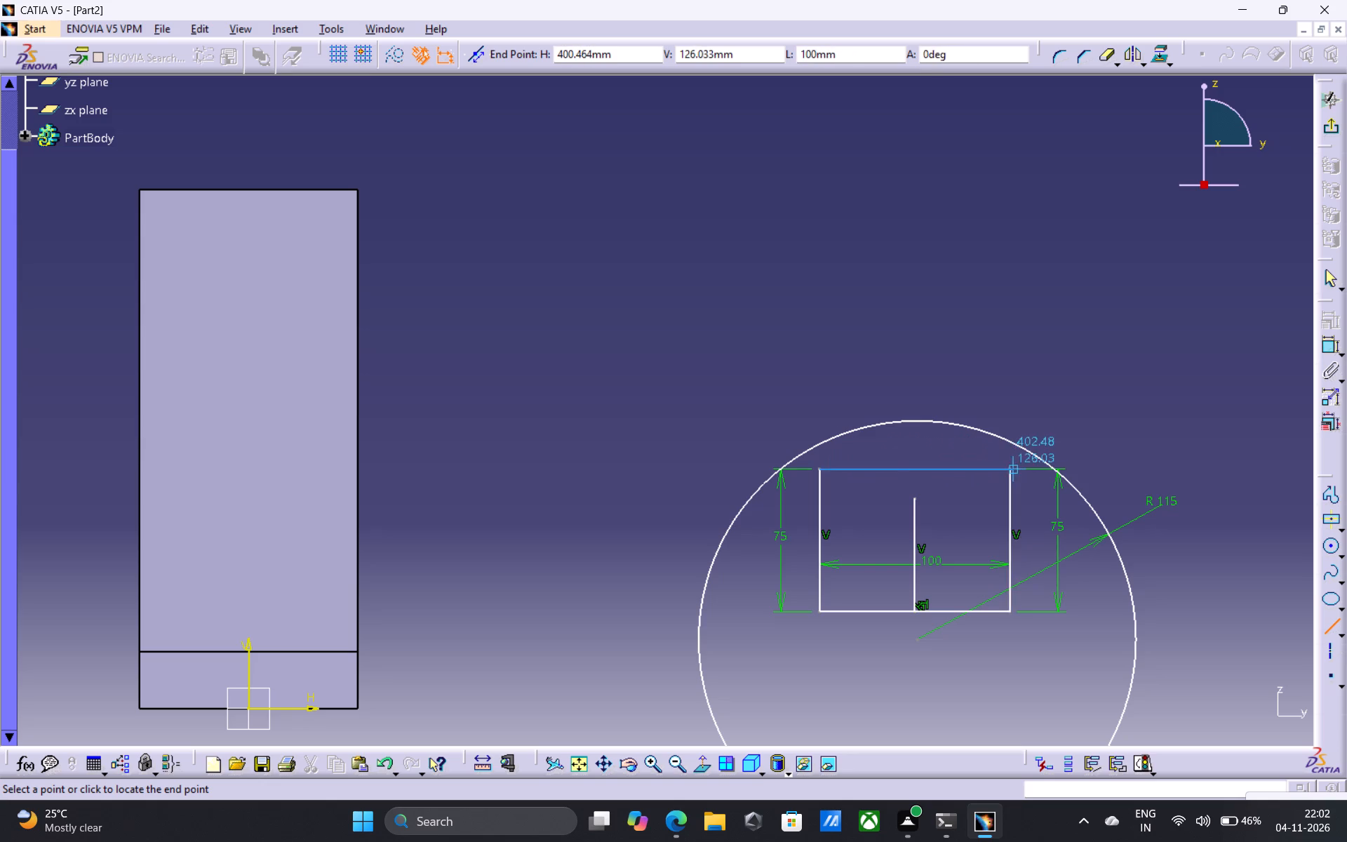
click(1010, 467)
key(Escape)
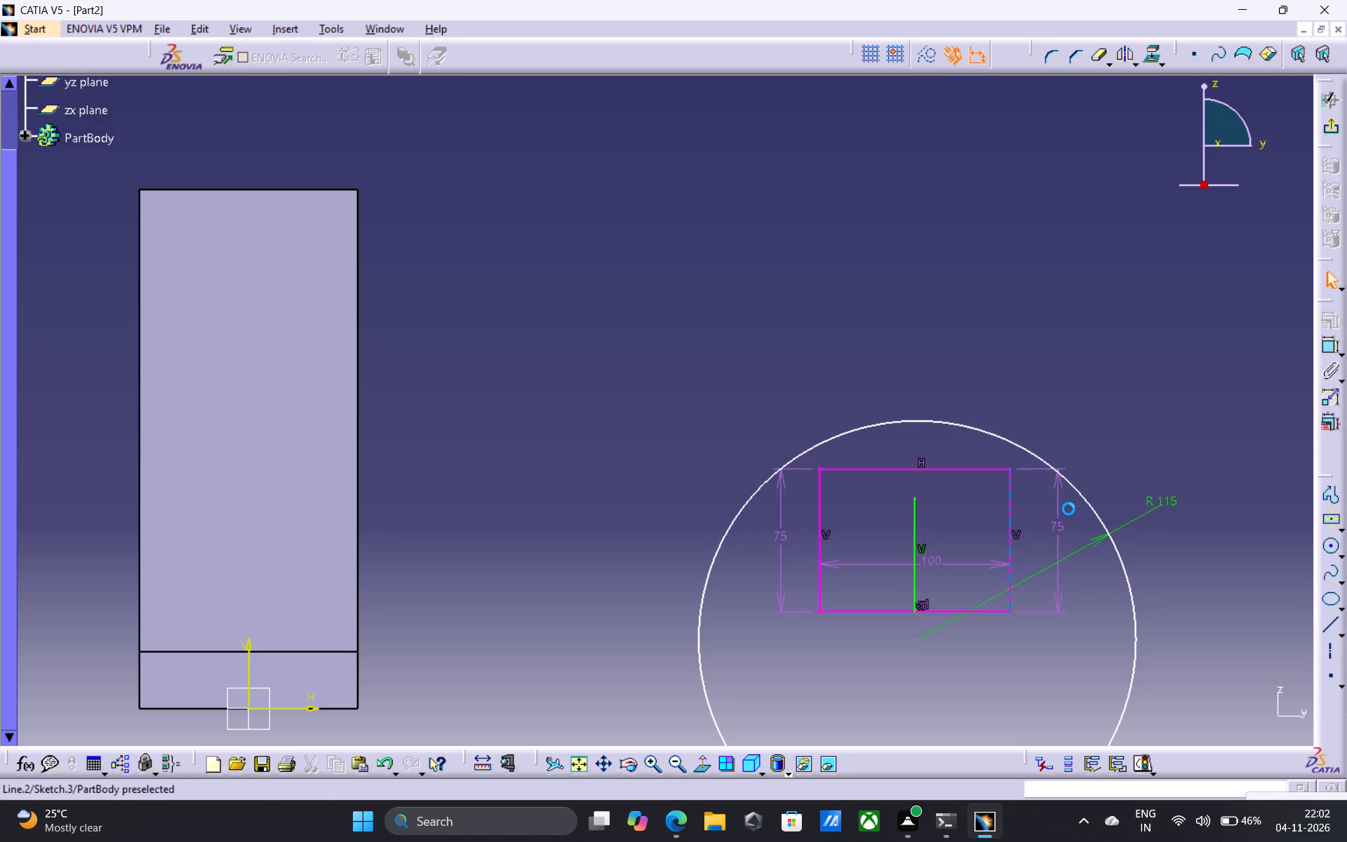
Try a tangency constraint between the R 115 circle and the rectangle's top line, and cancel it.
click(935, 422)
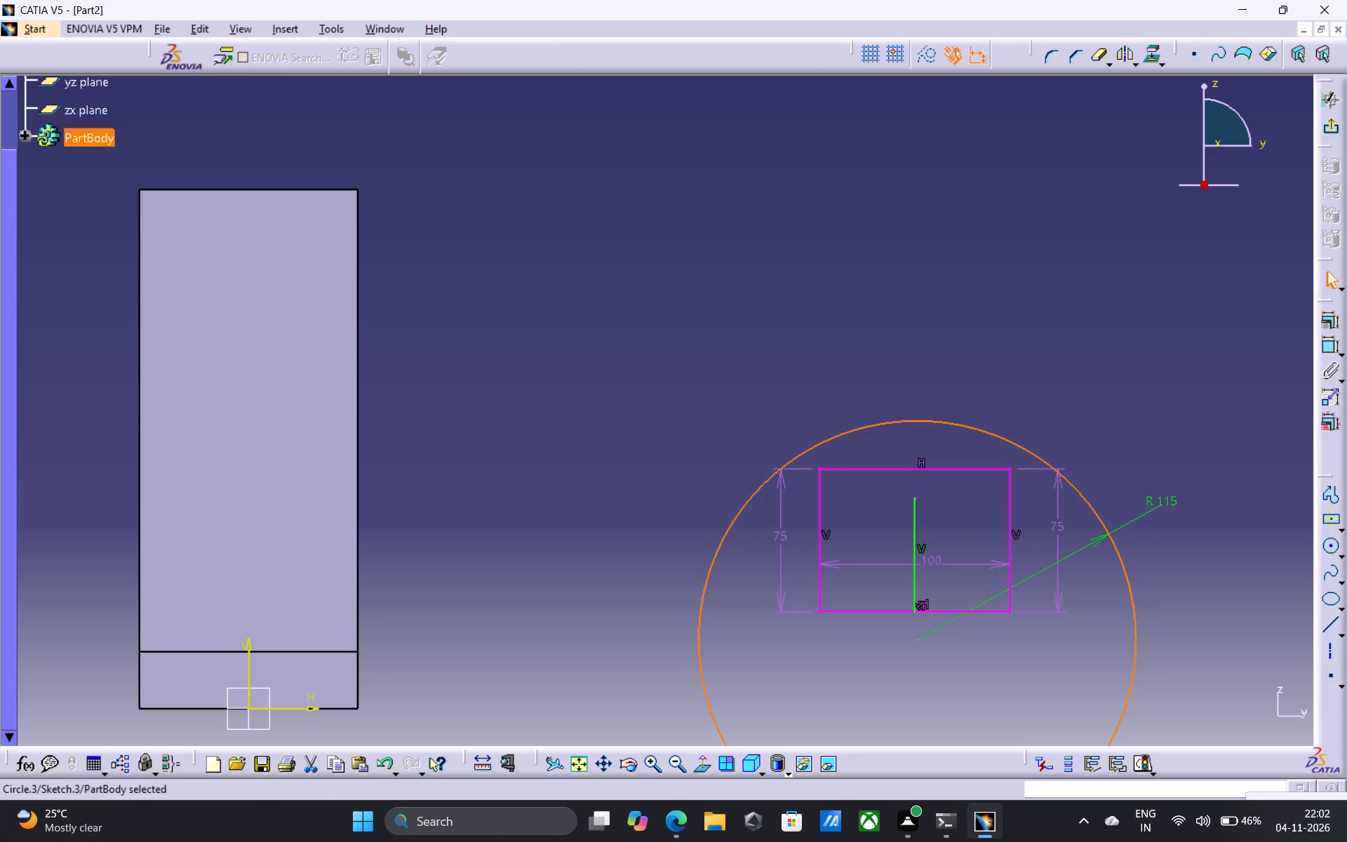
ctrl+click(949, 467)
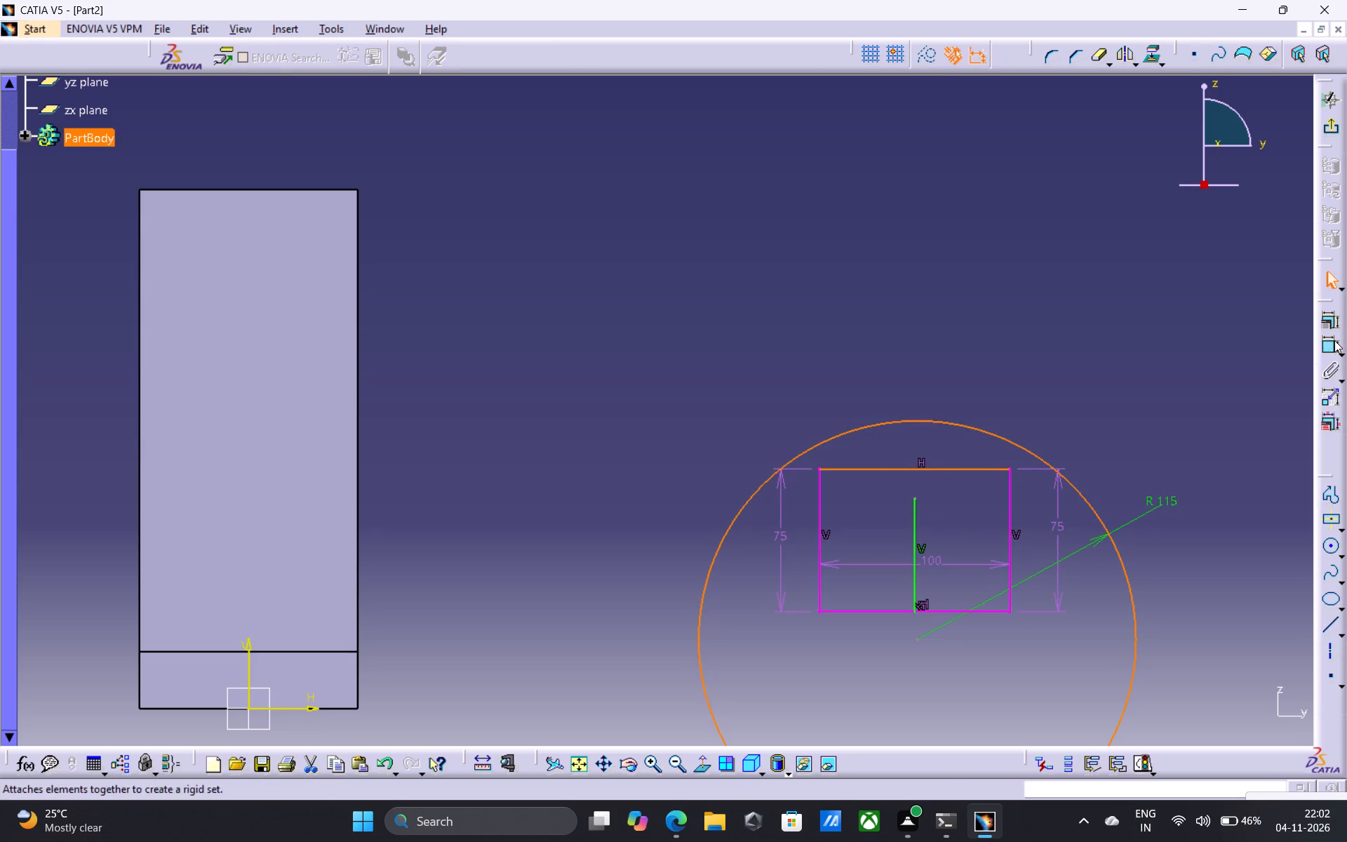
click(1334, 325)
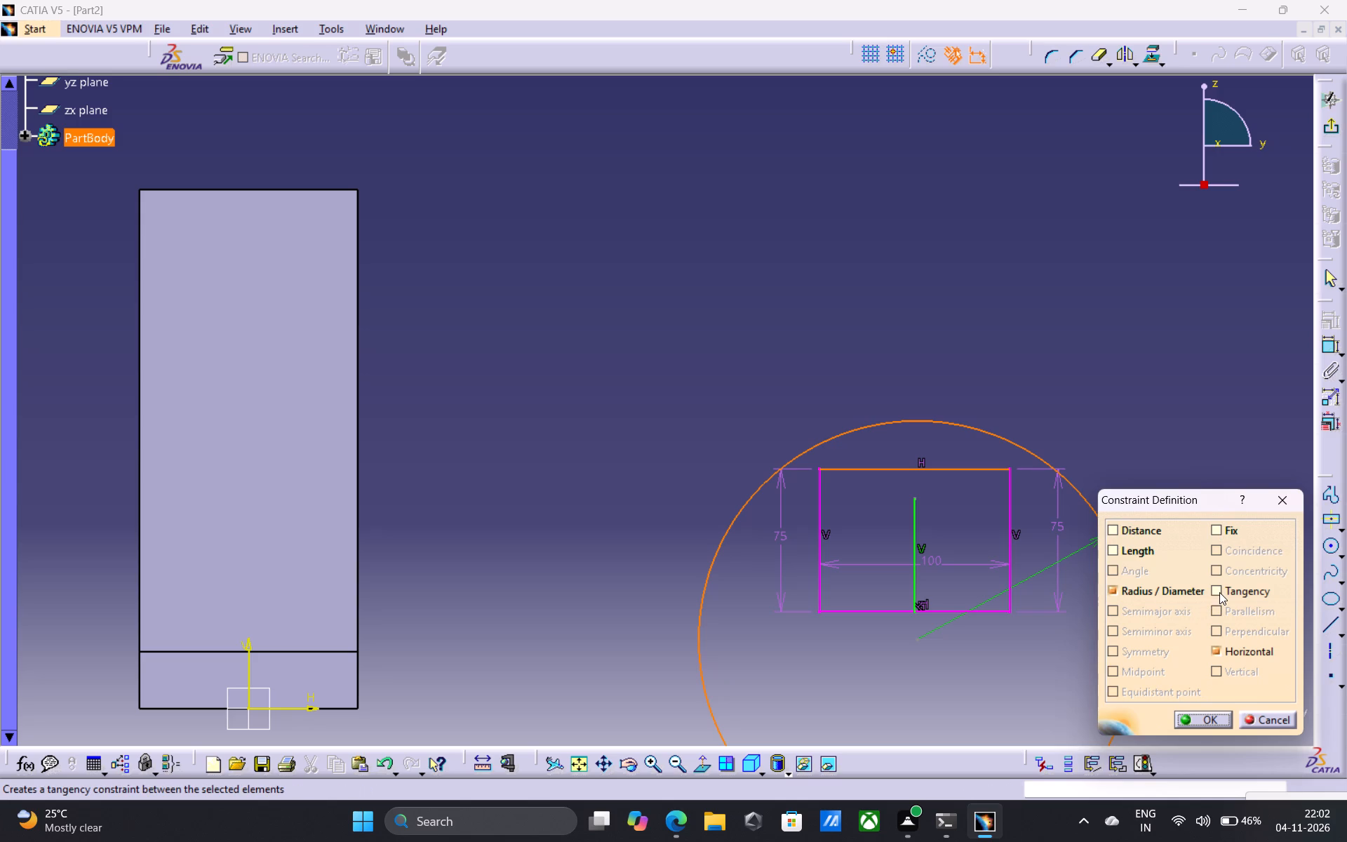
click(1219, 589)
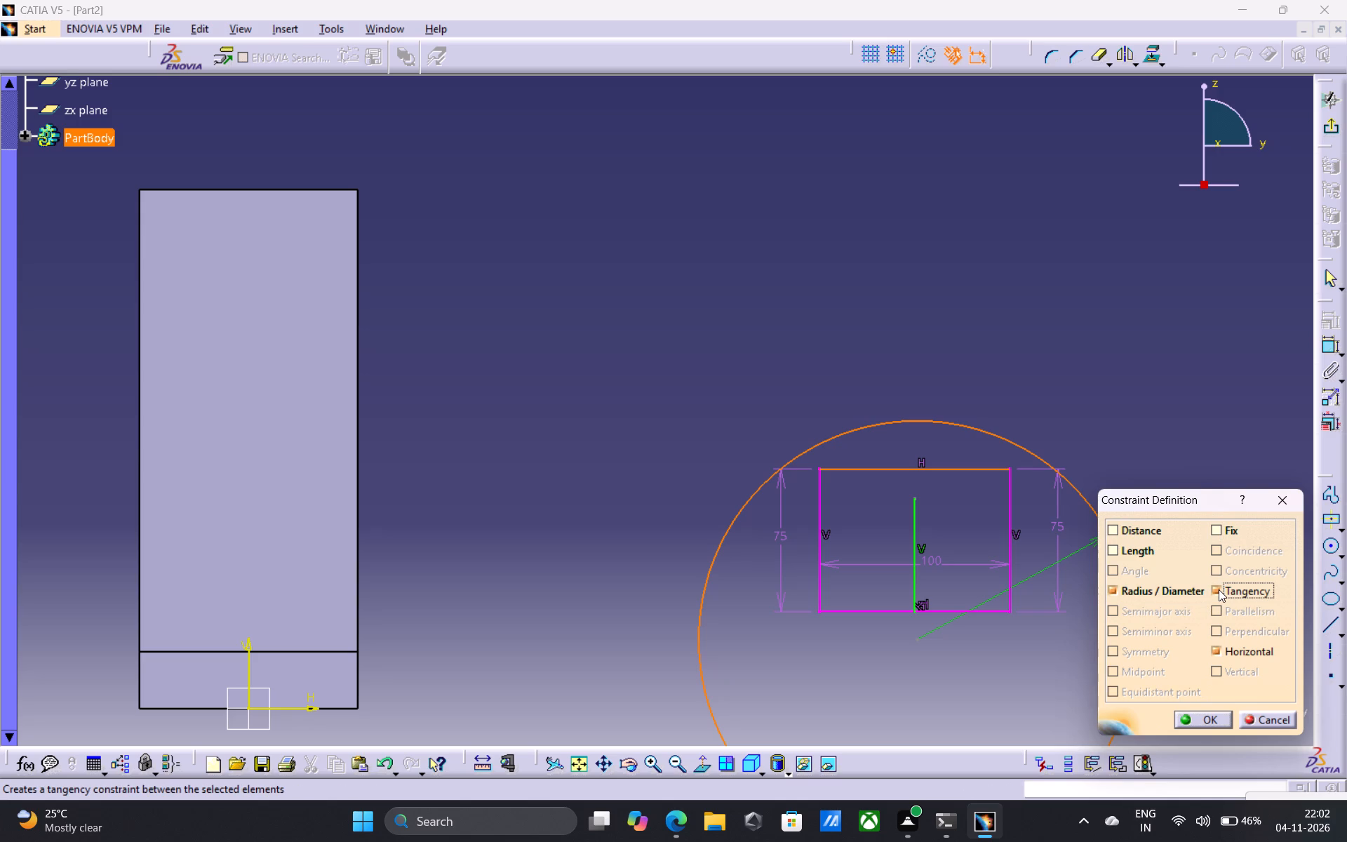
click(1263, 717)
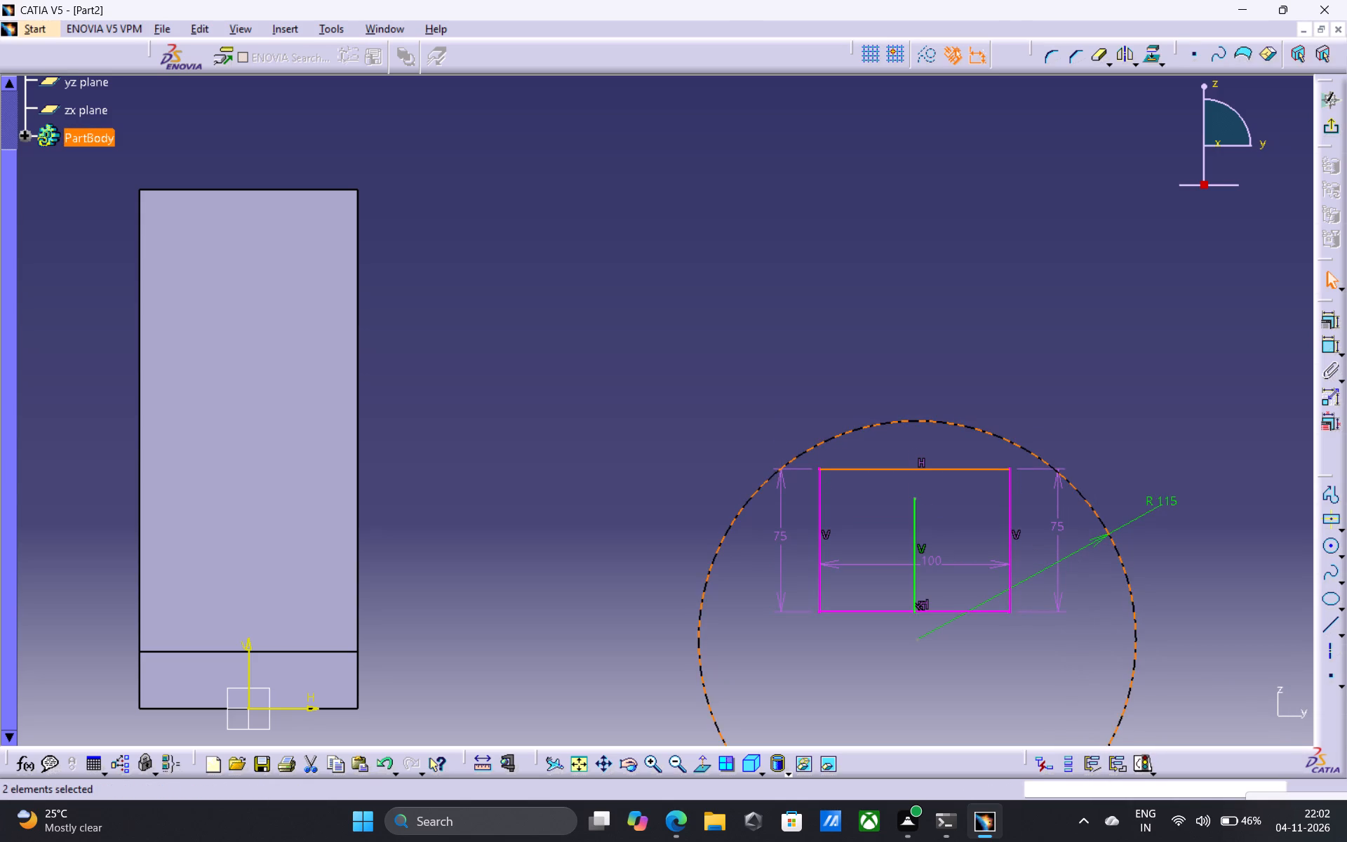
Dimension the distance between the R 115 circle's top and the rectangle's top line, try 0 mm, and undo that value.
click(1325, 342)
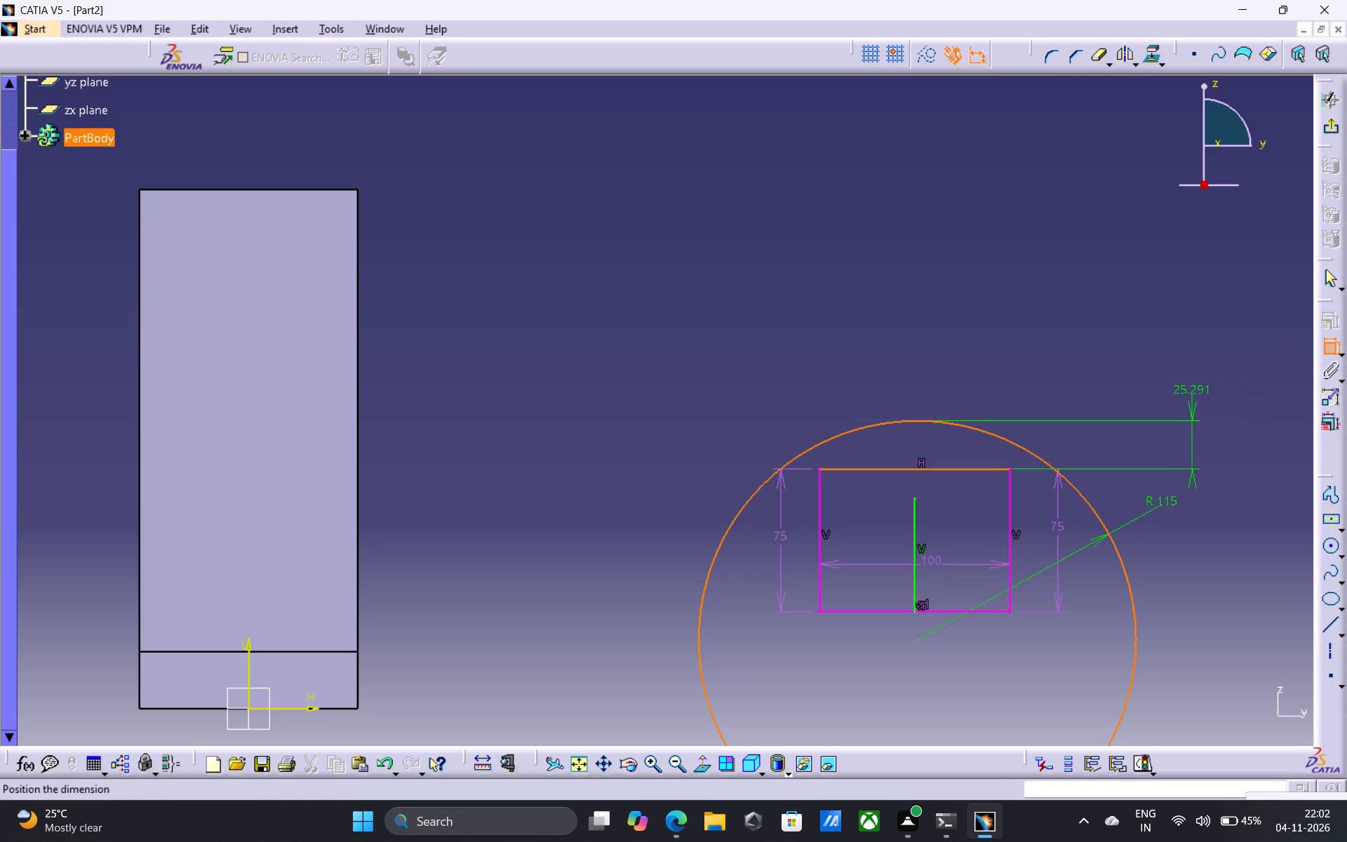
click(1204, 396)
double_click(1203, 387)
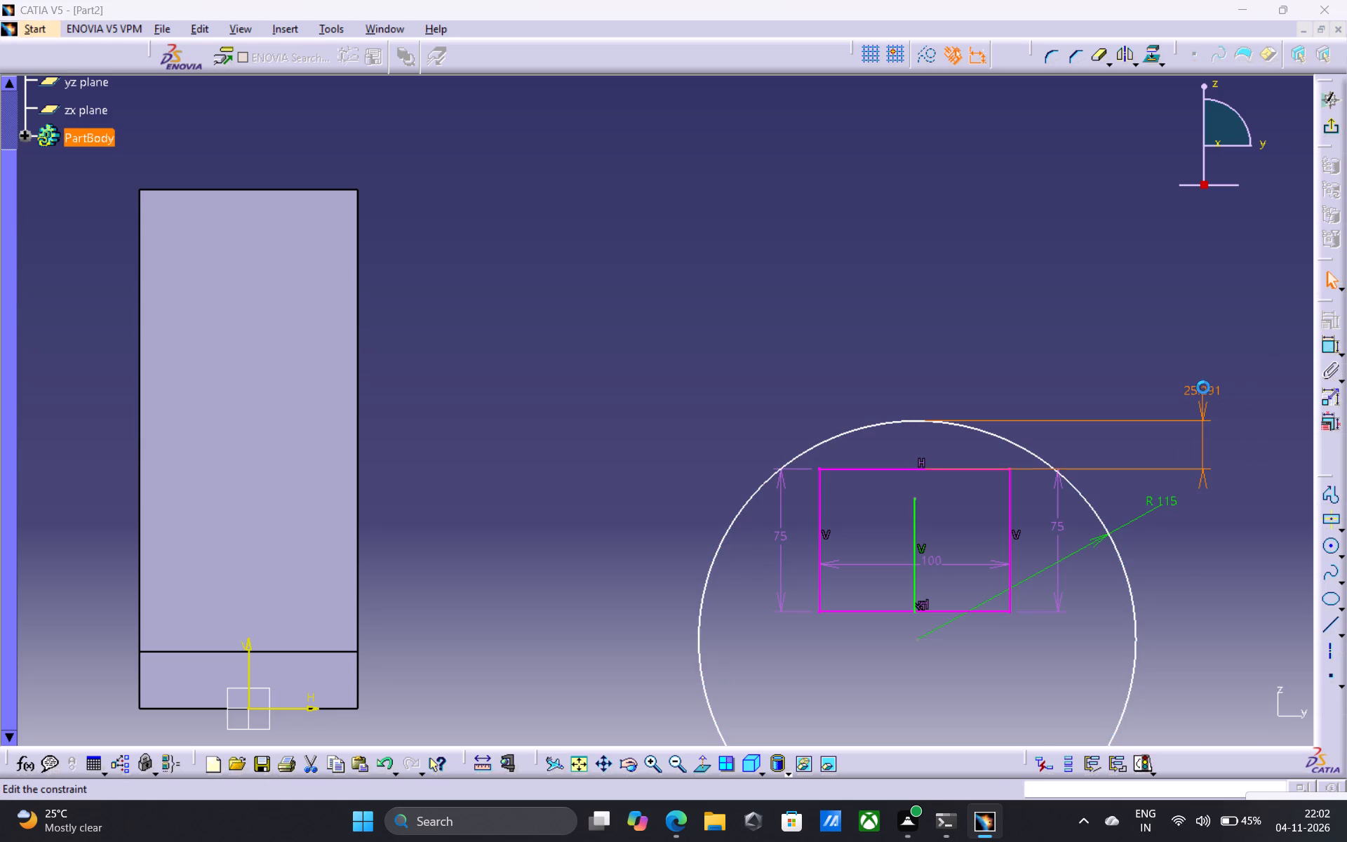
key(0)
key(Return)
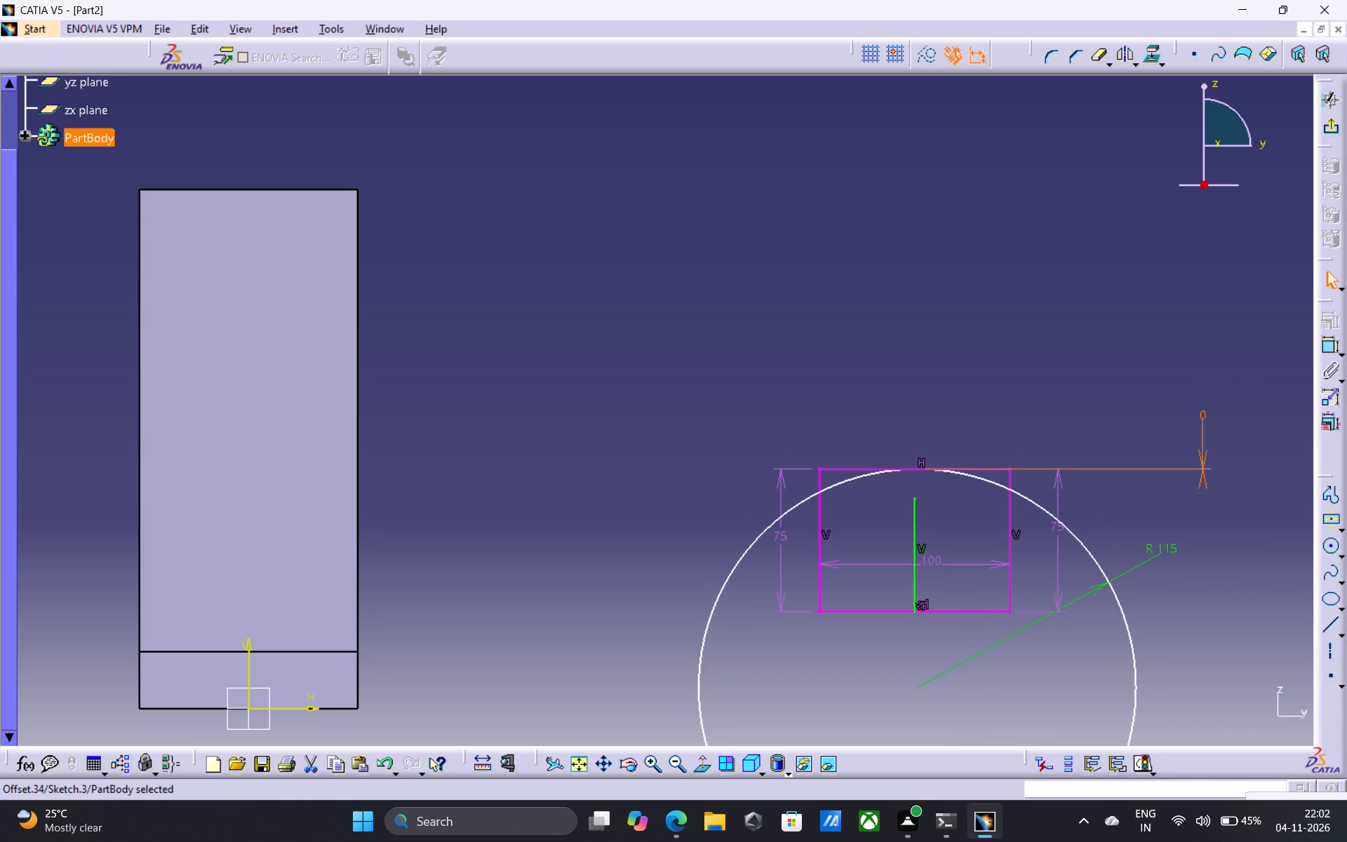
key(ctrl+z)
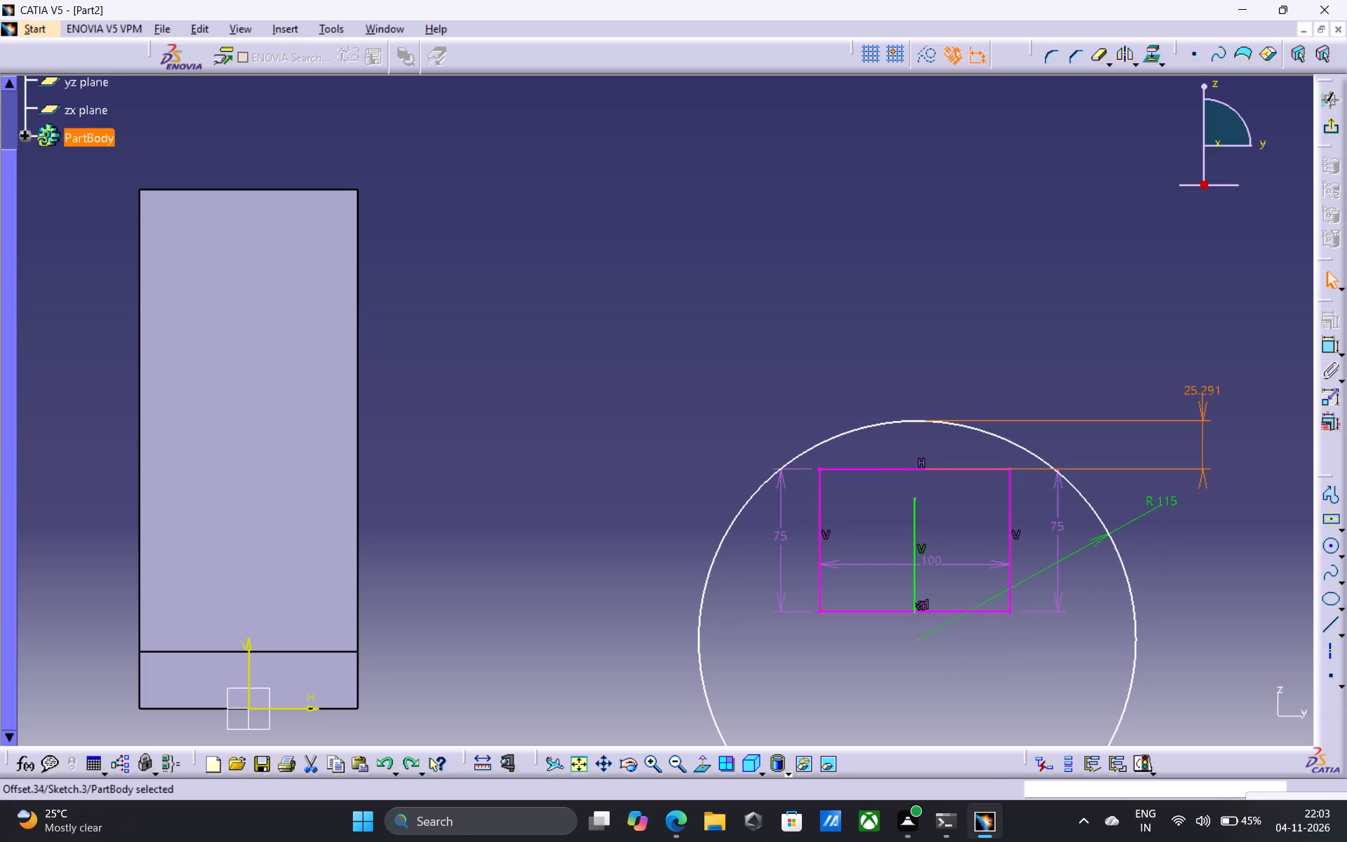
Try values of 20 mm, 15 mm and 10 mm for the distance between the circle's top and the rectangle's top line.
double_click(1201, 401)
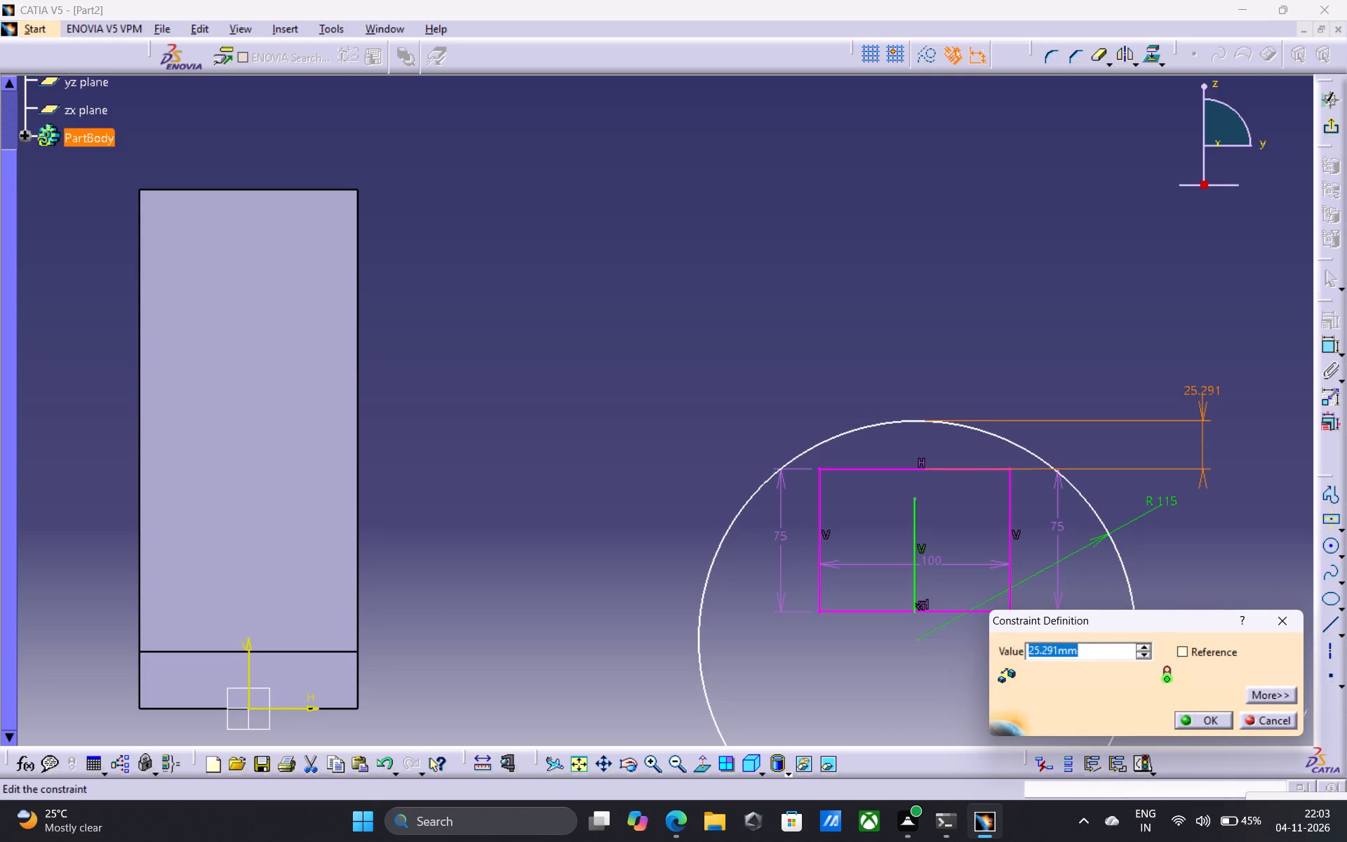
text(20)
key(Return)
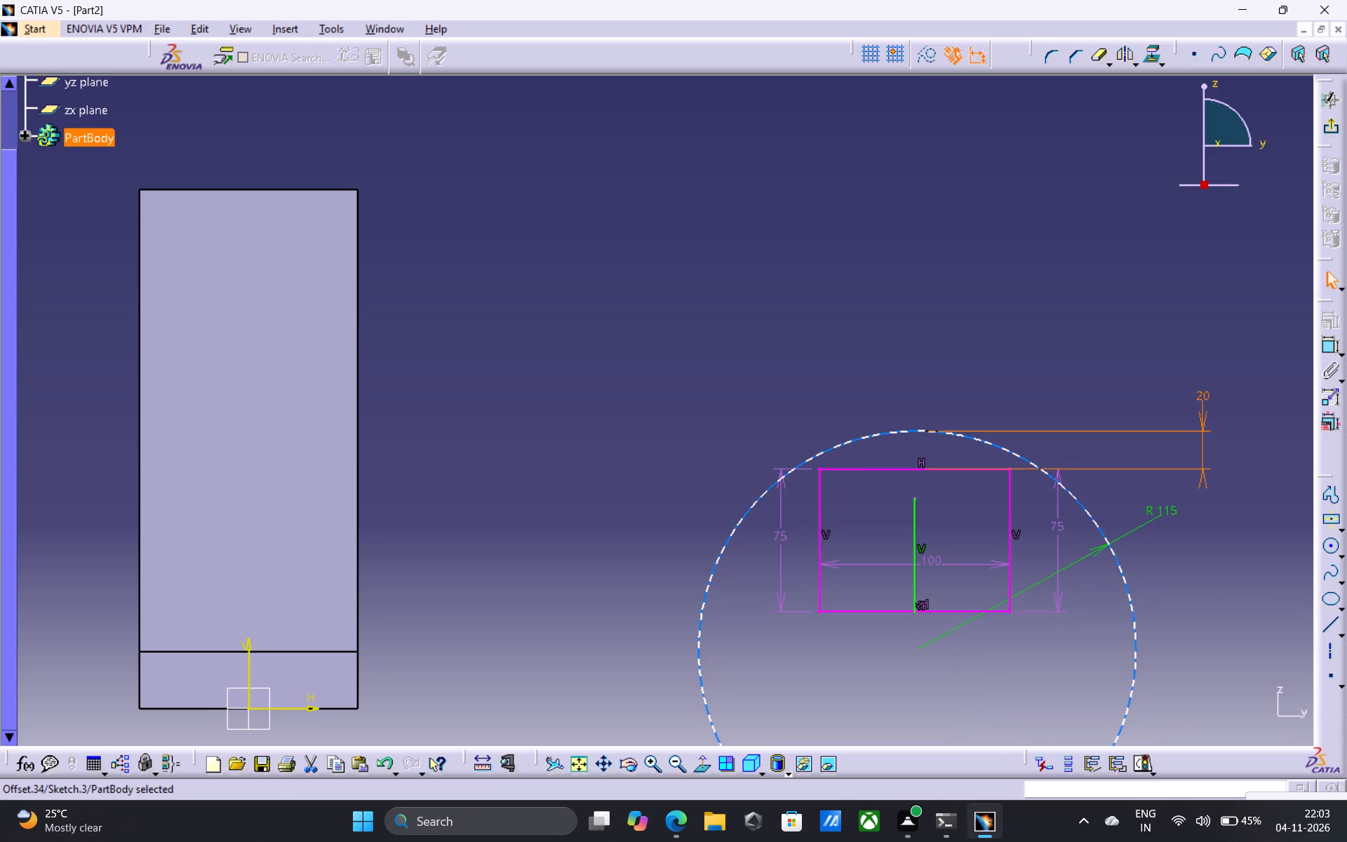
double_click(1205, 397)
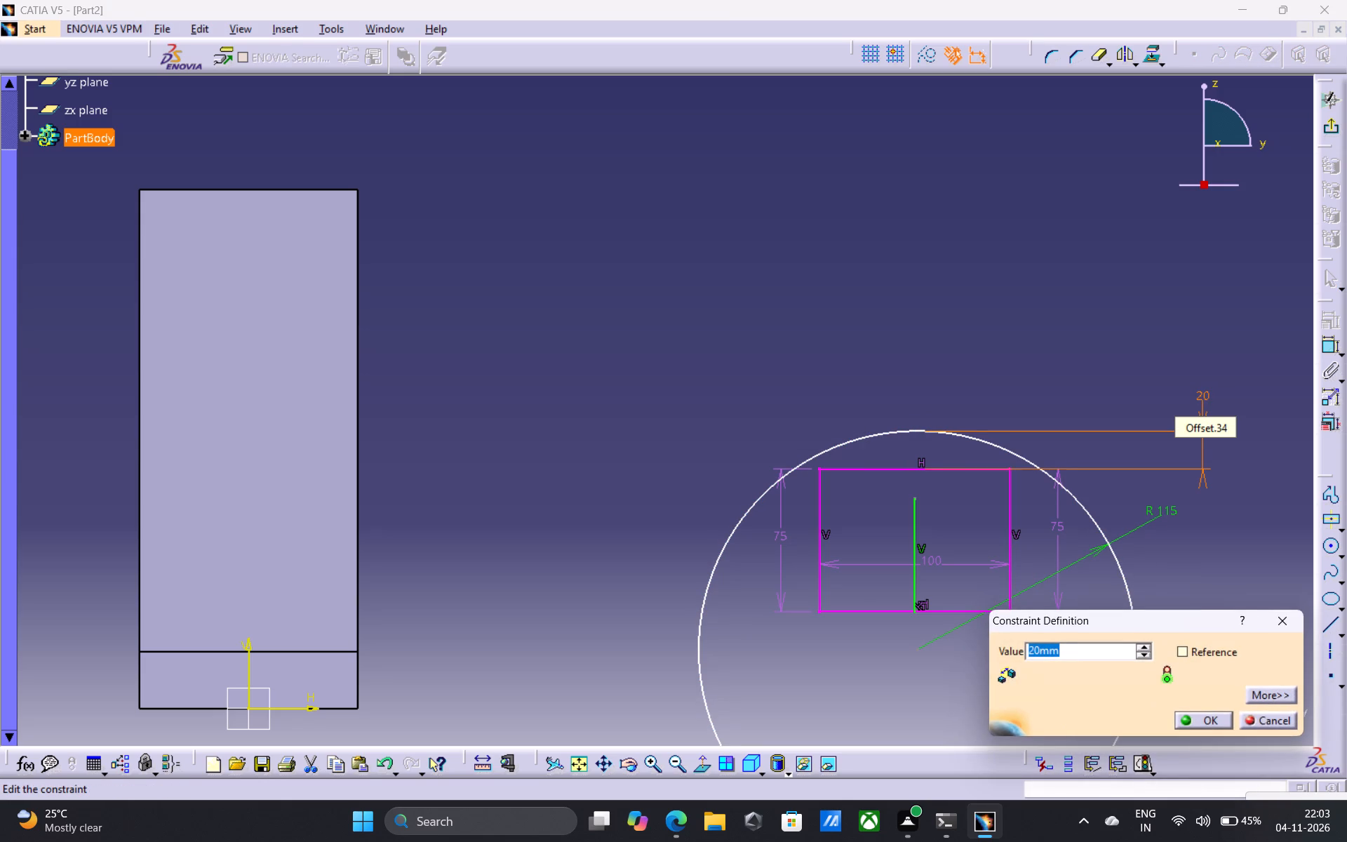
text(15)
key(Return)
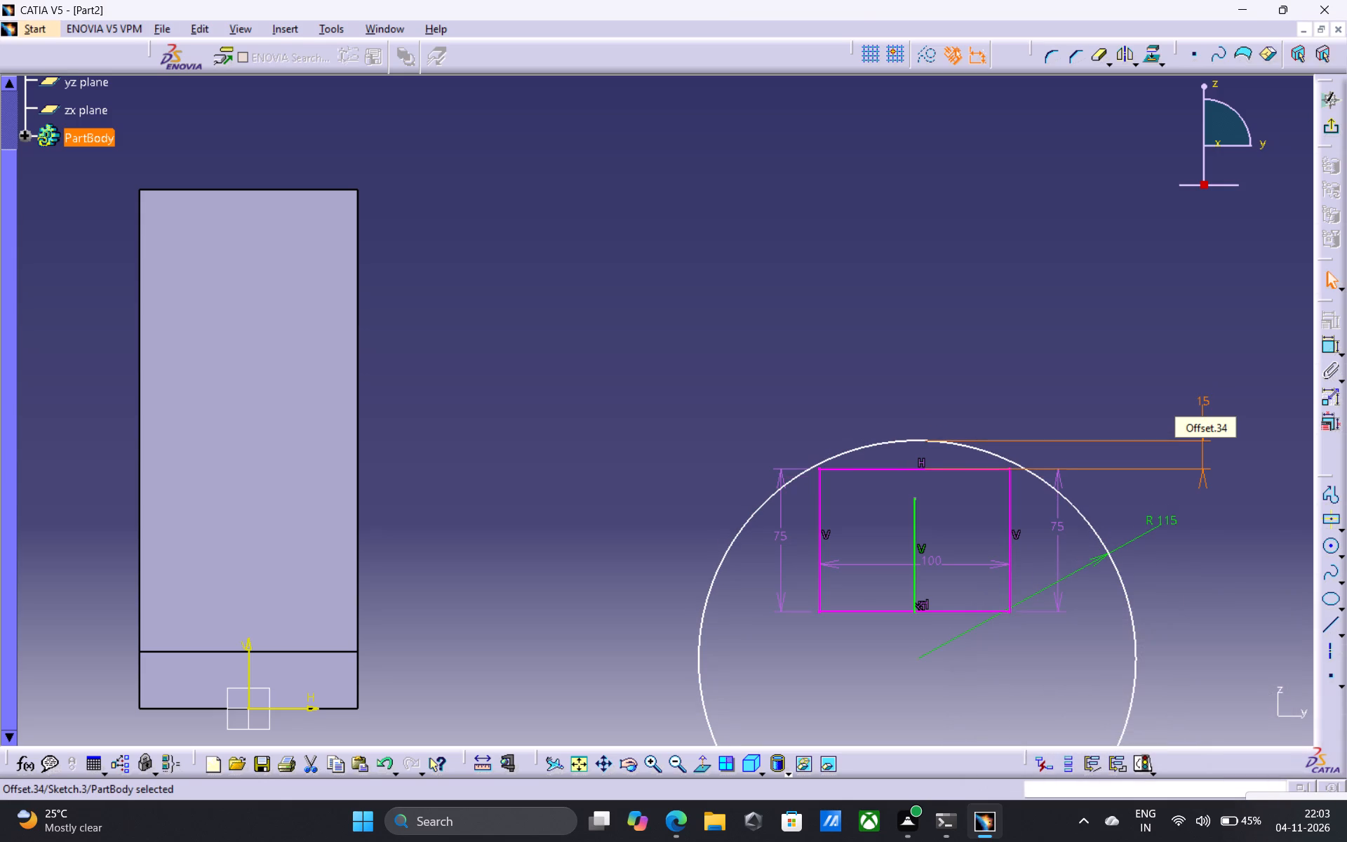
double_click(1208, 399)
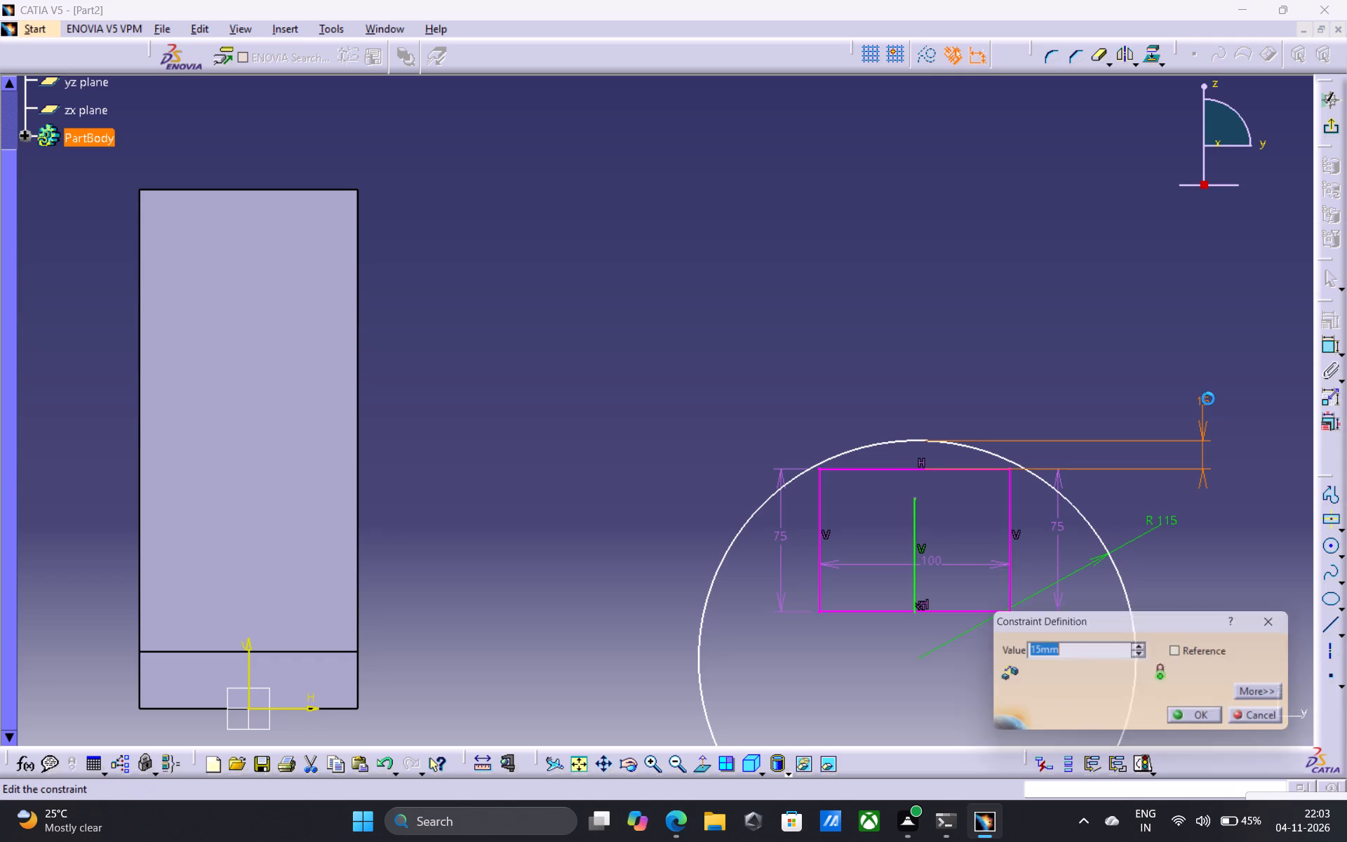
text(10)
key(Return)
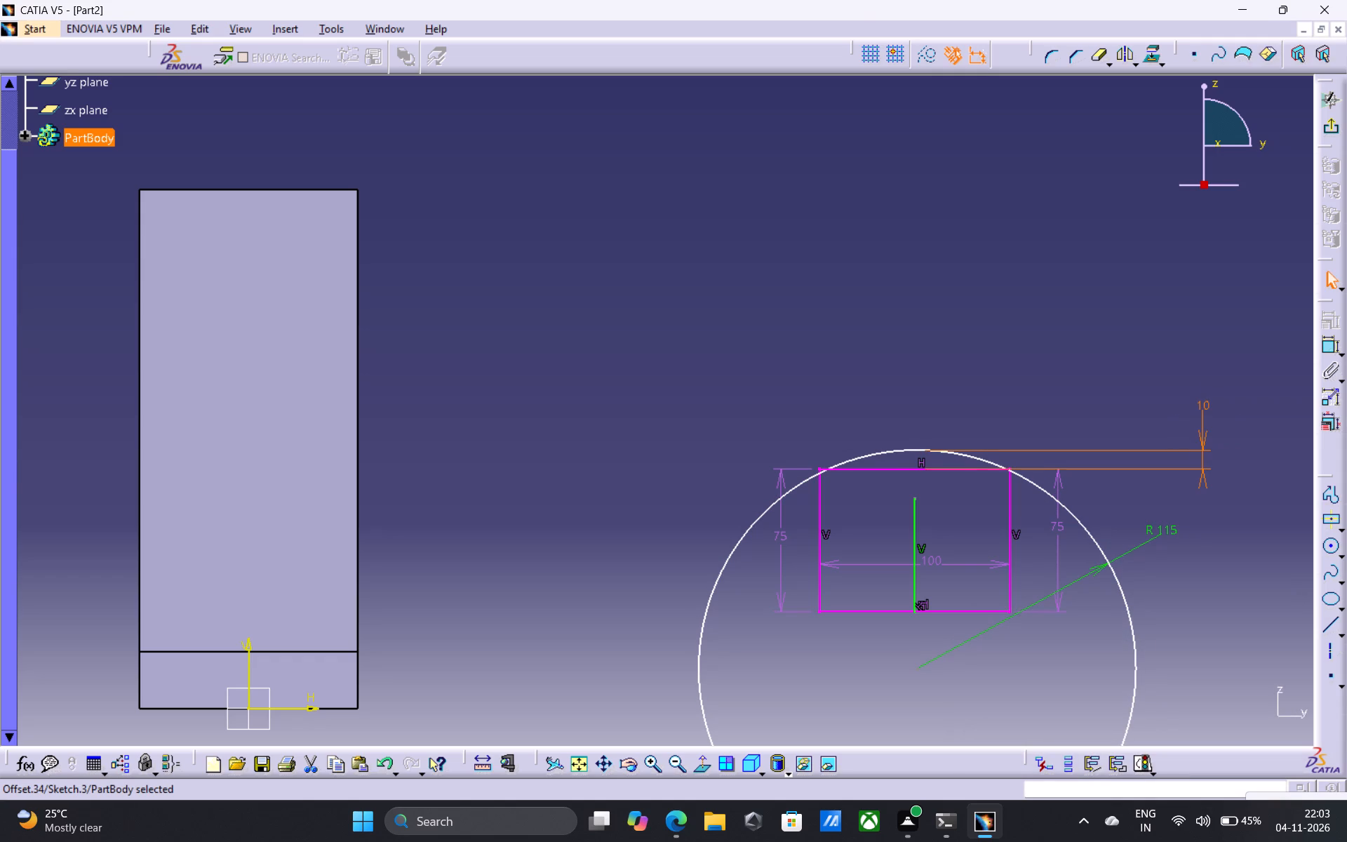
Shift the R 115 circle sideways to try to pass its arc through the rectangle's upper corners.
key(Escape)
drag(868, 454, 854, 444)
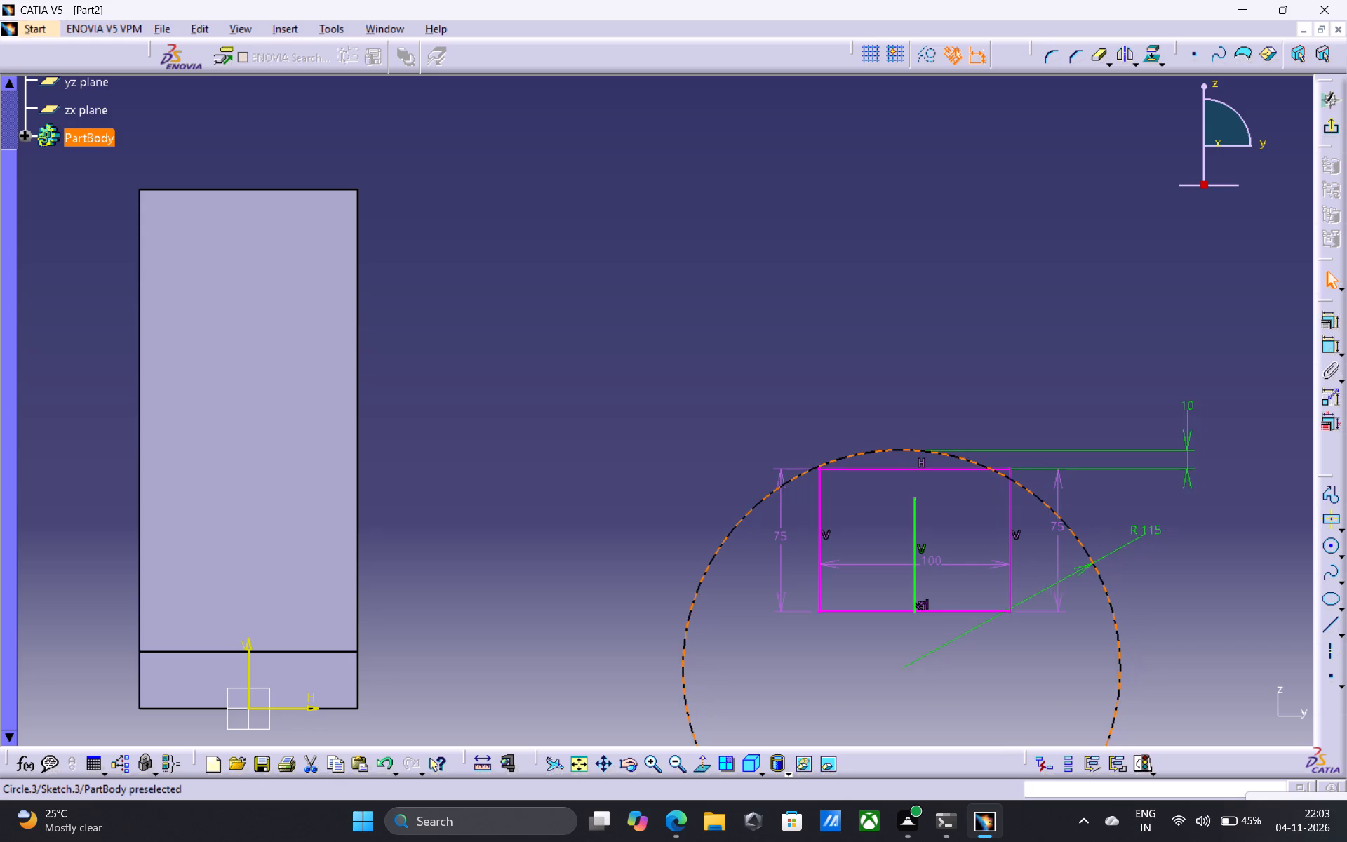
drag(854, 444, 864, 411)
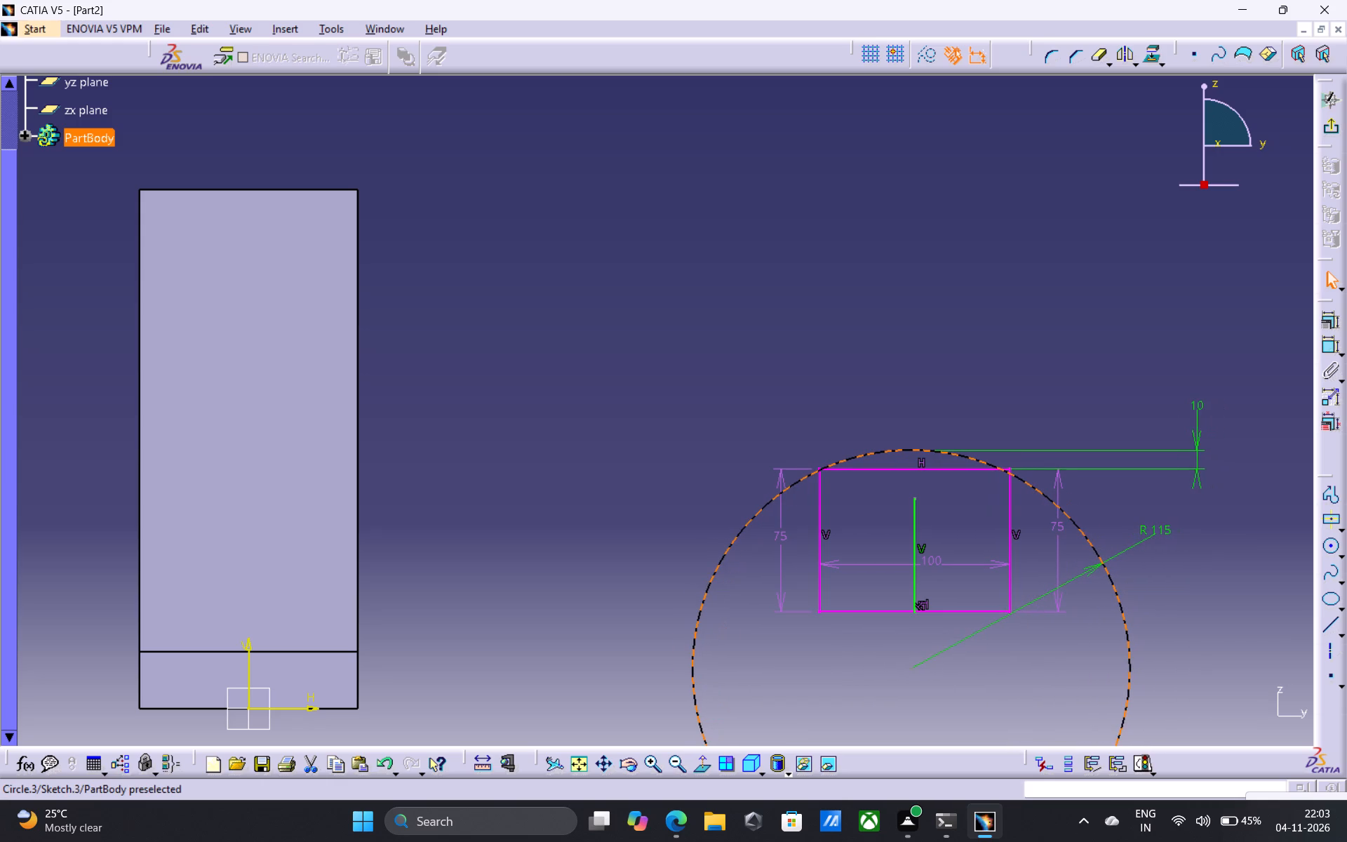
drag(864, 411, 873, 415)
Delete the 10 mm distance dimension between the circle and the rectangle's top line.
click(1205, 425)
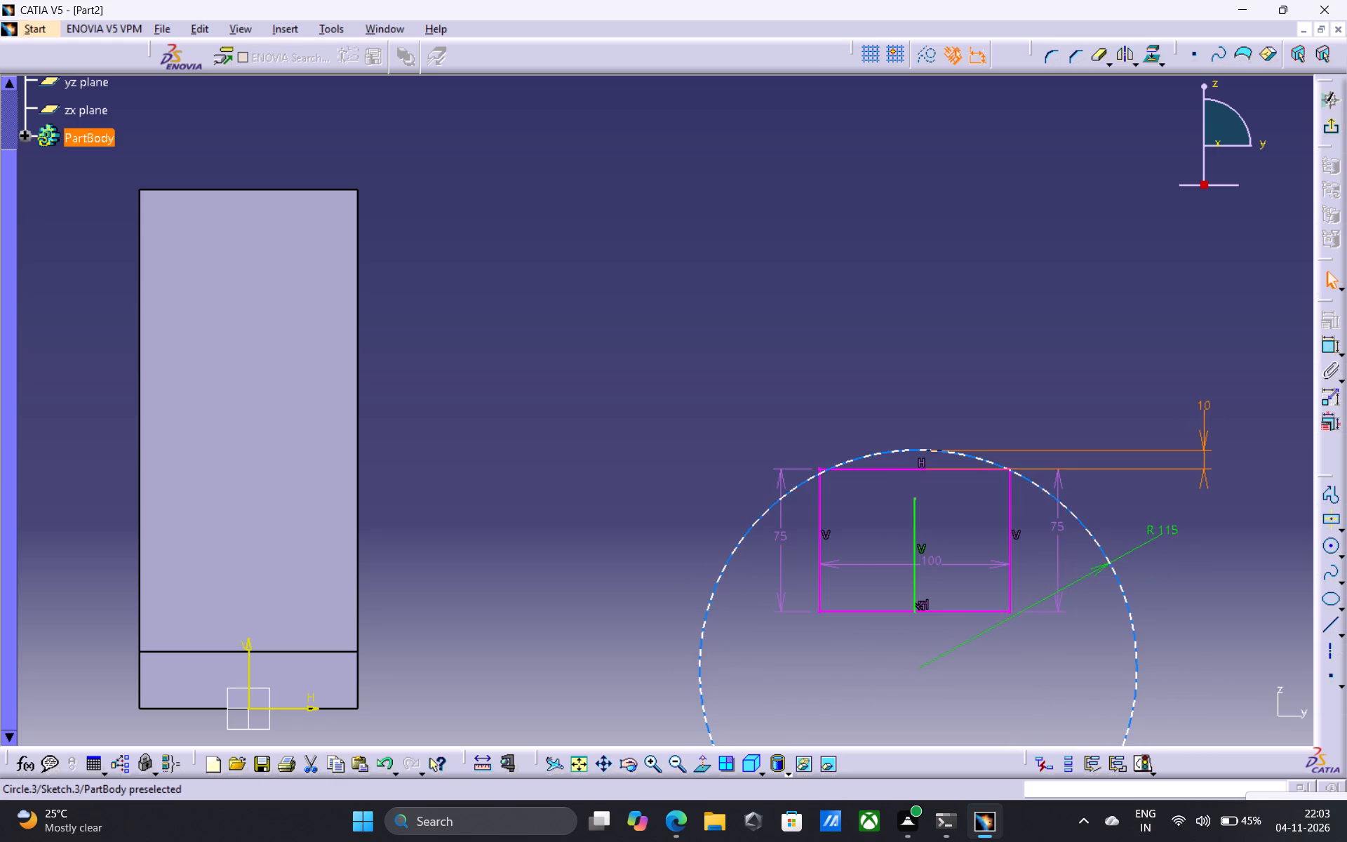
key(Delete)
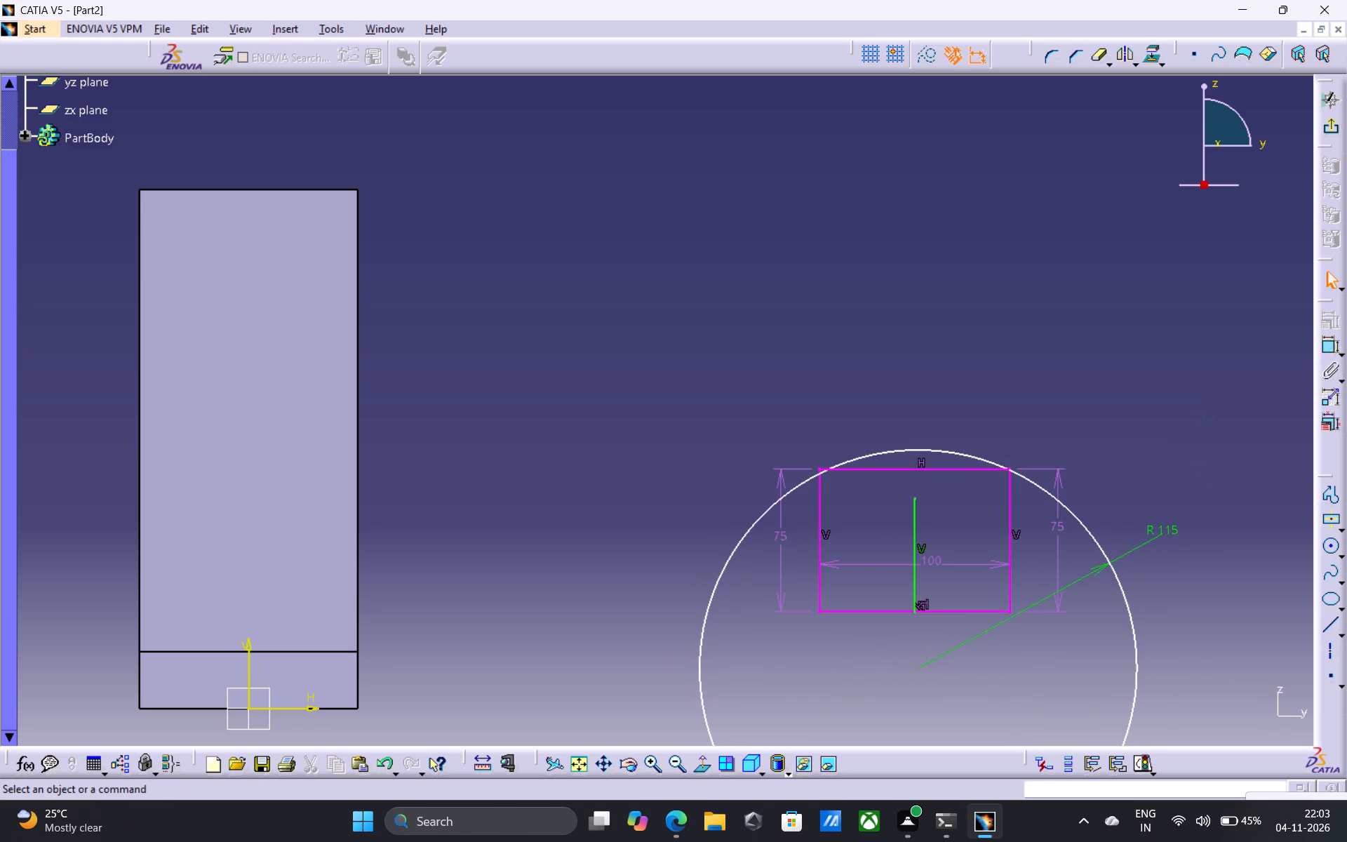
Move the R 115 circle up so its arc passes just above the rectangle's top line, roughly centred on the middle line.
drag(893, 449, 884, 430)
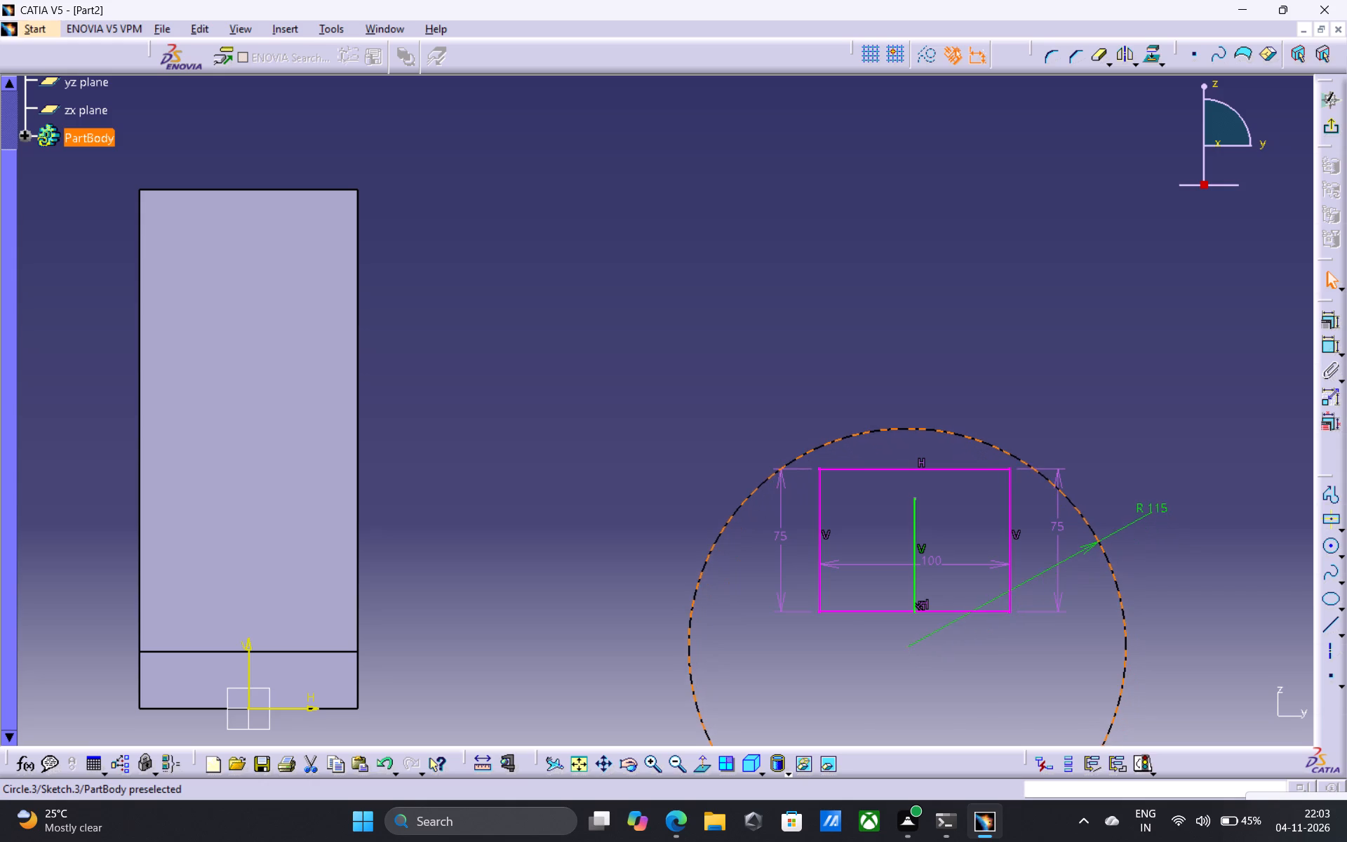
drag(884, 430, 889, 441)
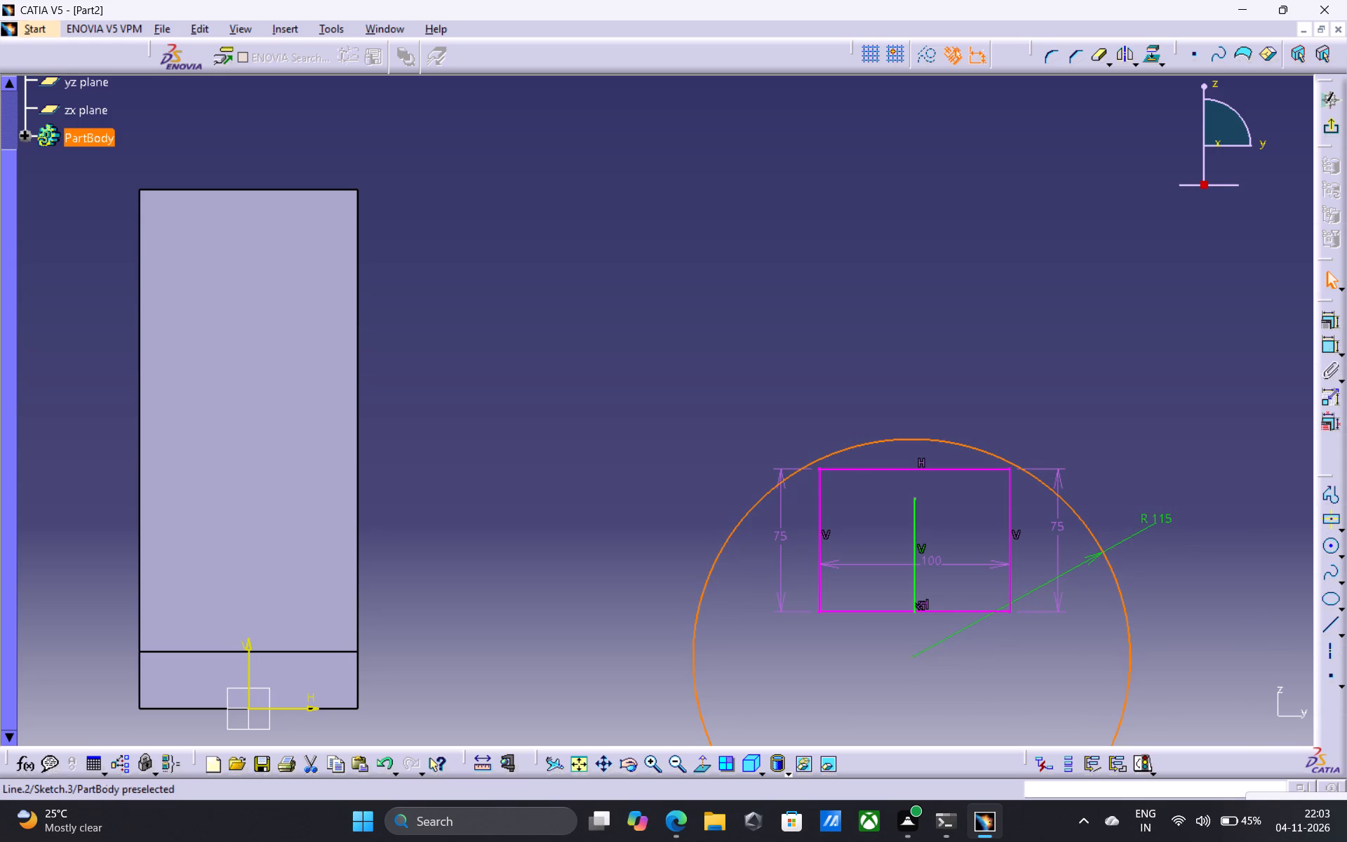
Delete the redundant 75 mm height dimension on the rectangle's right side.
click(1061, 530)
key(Delete)
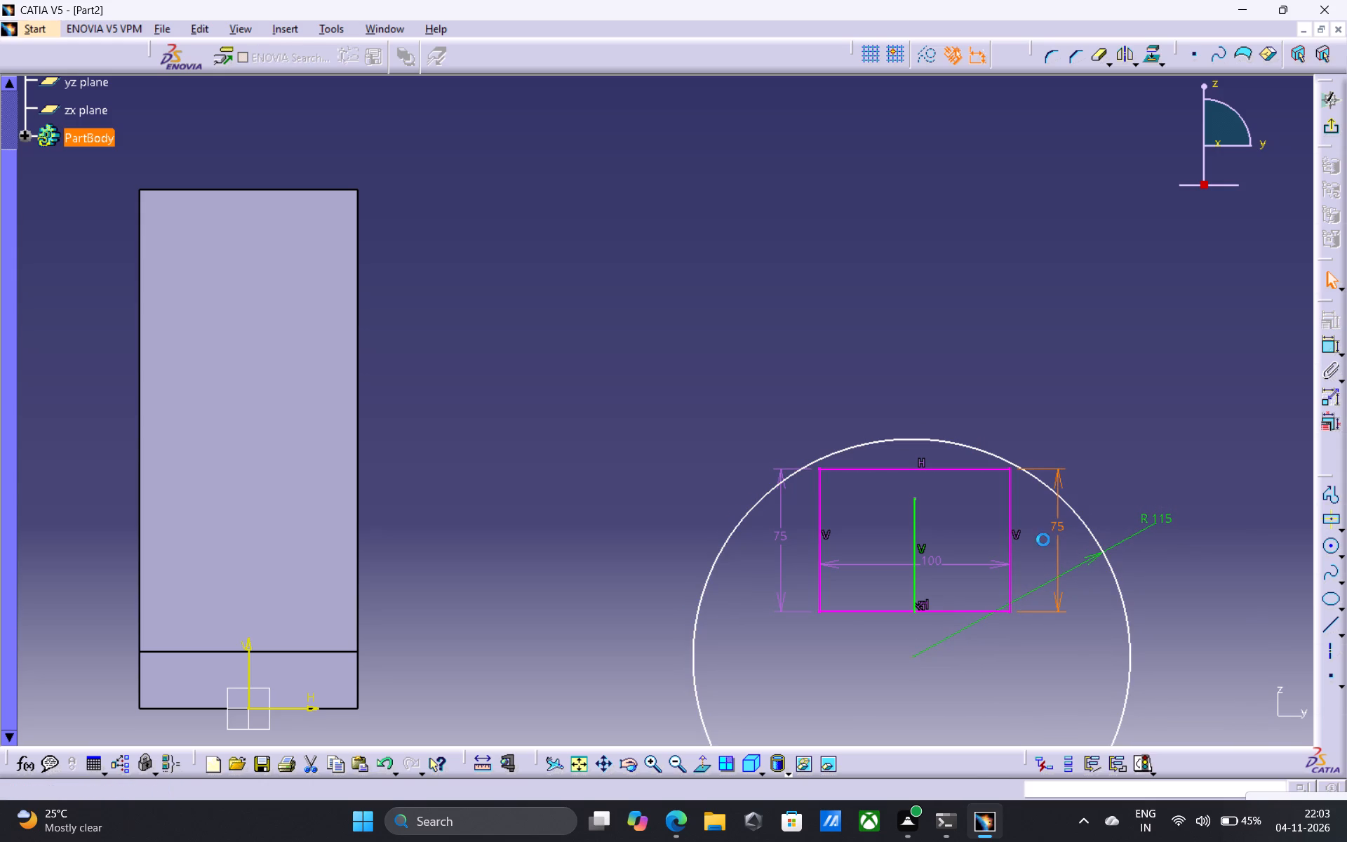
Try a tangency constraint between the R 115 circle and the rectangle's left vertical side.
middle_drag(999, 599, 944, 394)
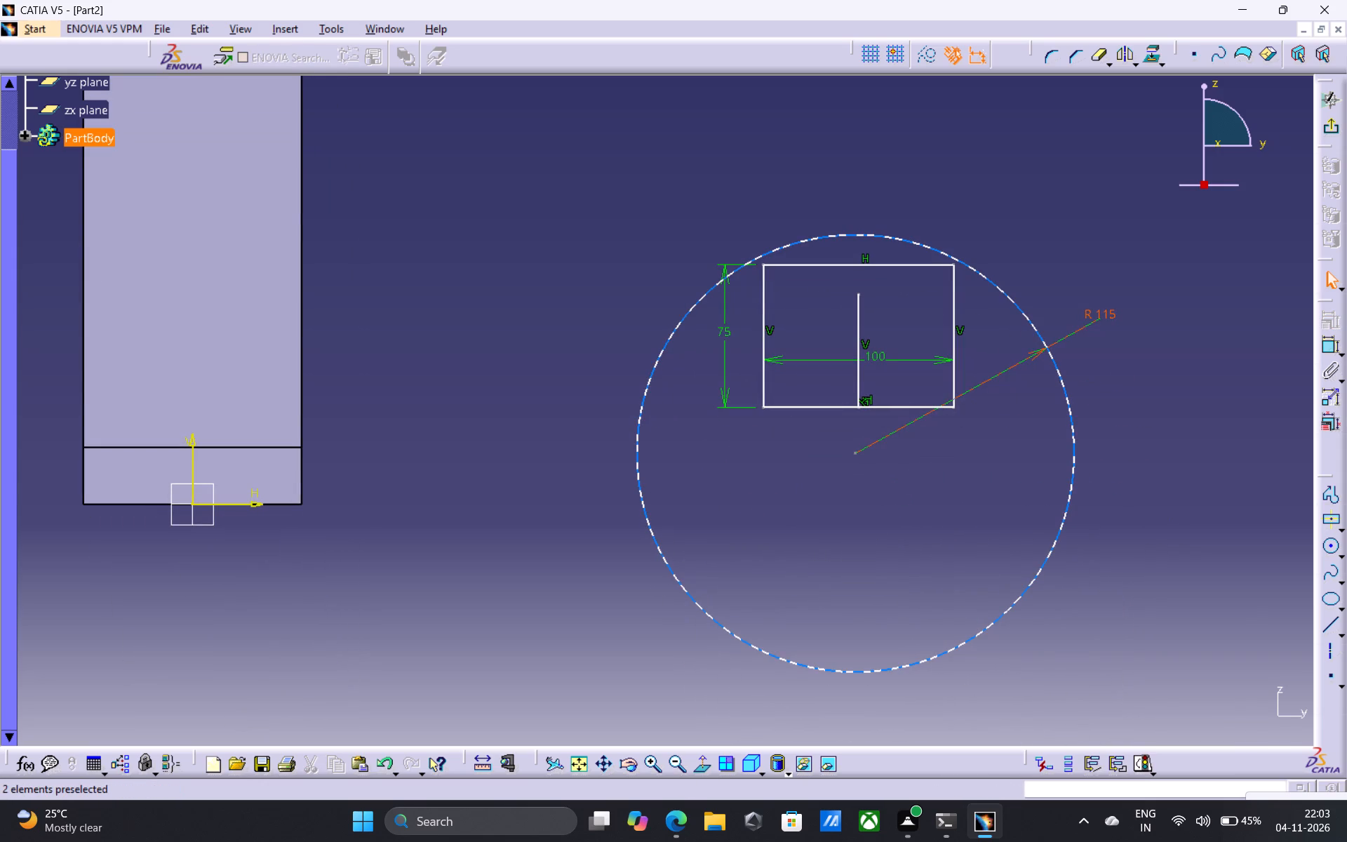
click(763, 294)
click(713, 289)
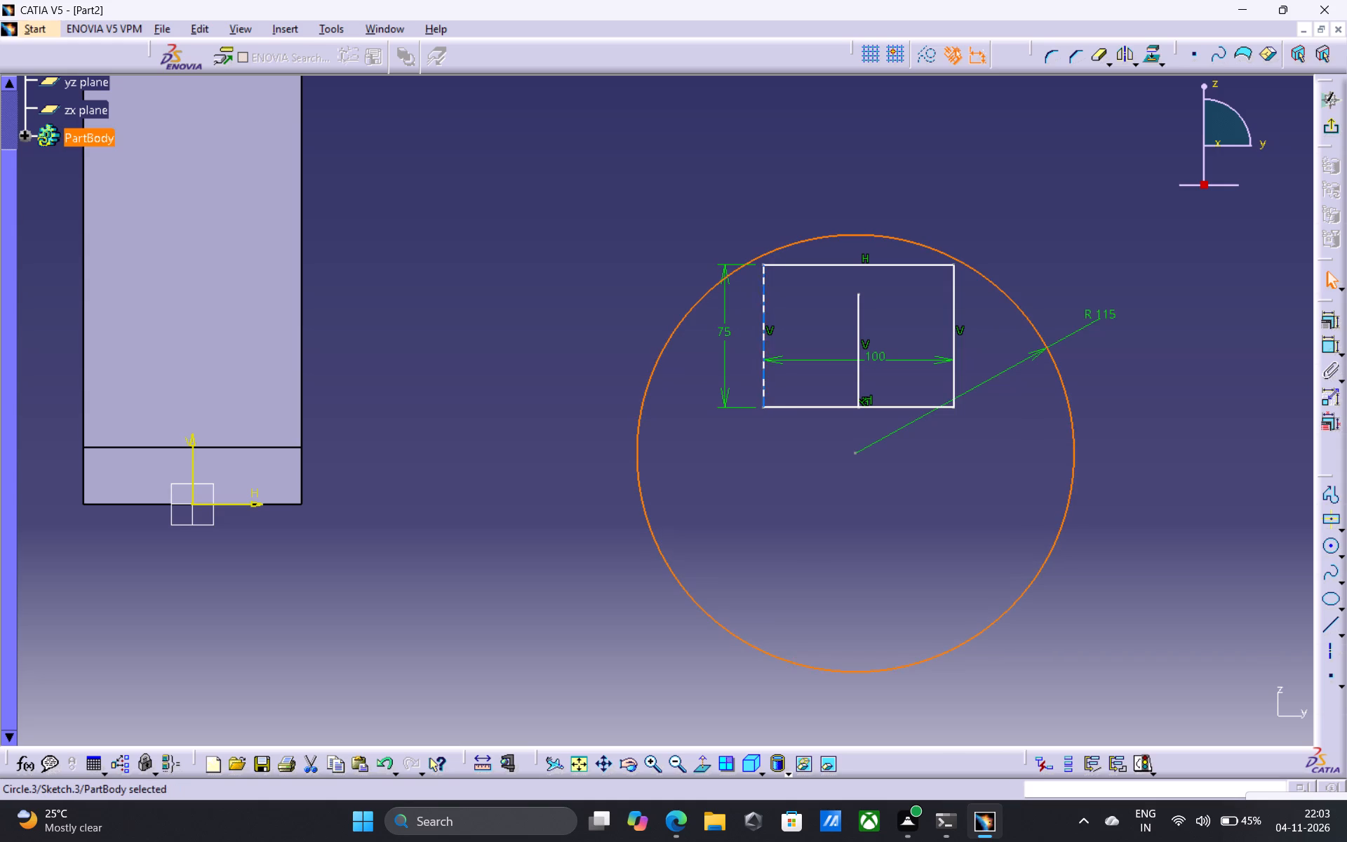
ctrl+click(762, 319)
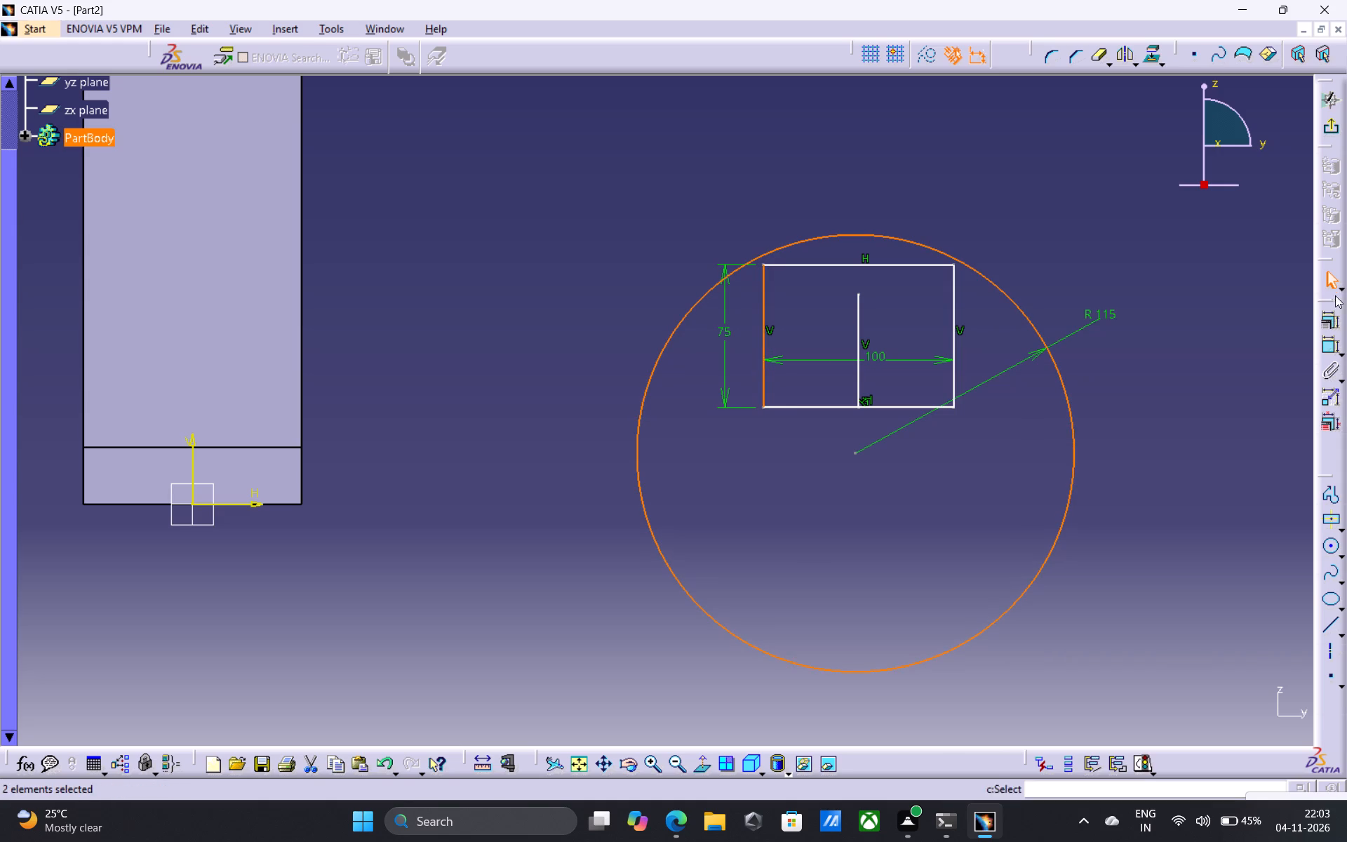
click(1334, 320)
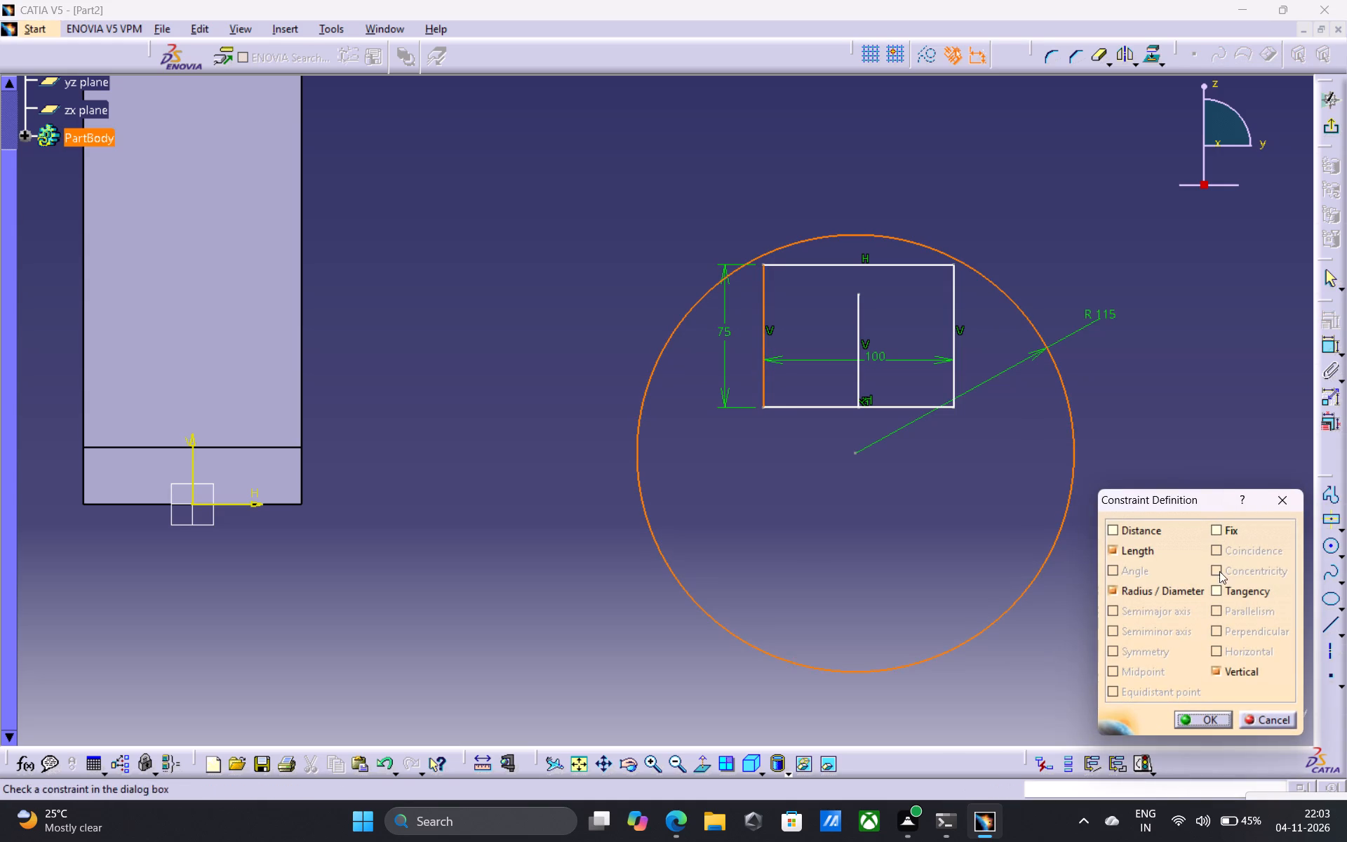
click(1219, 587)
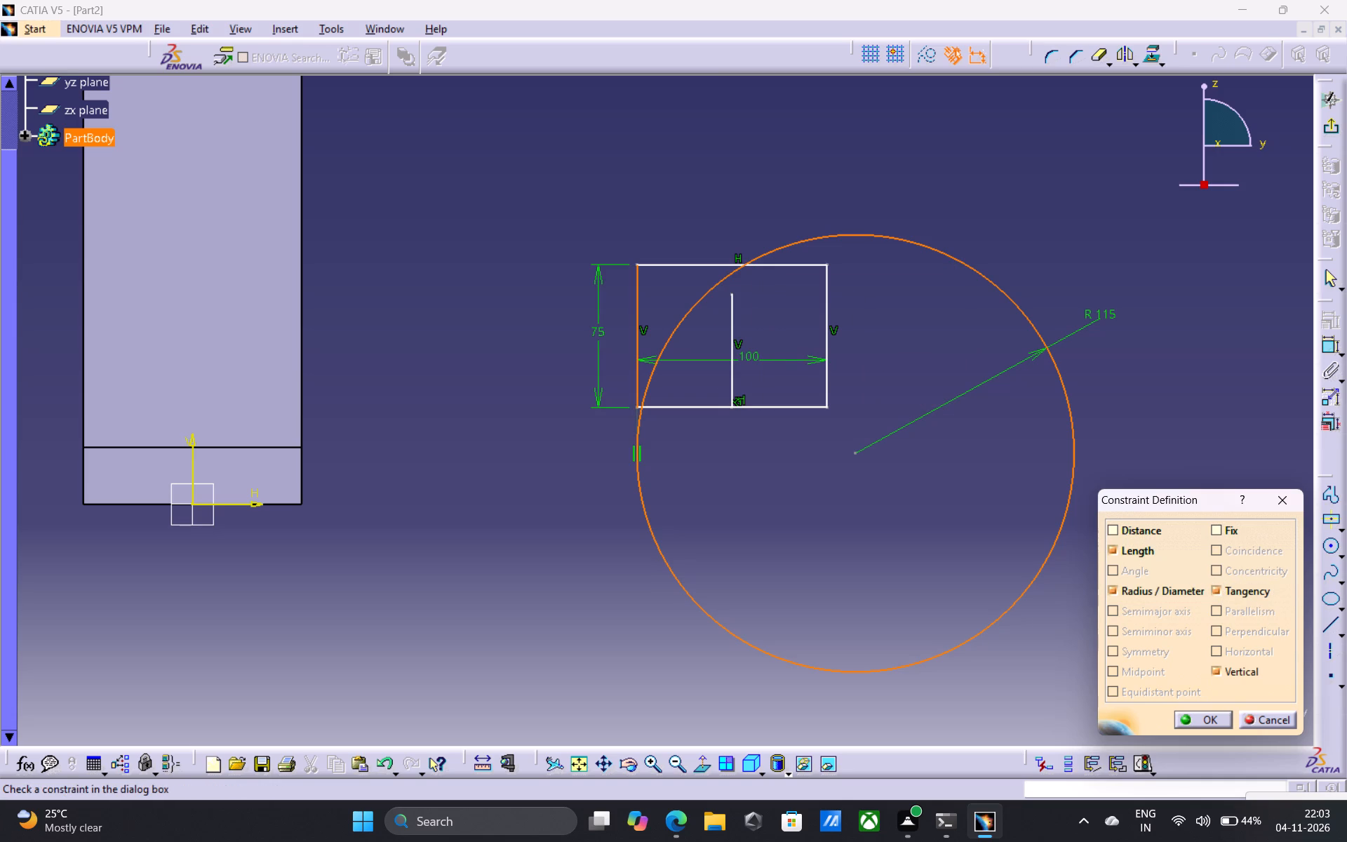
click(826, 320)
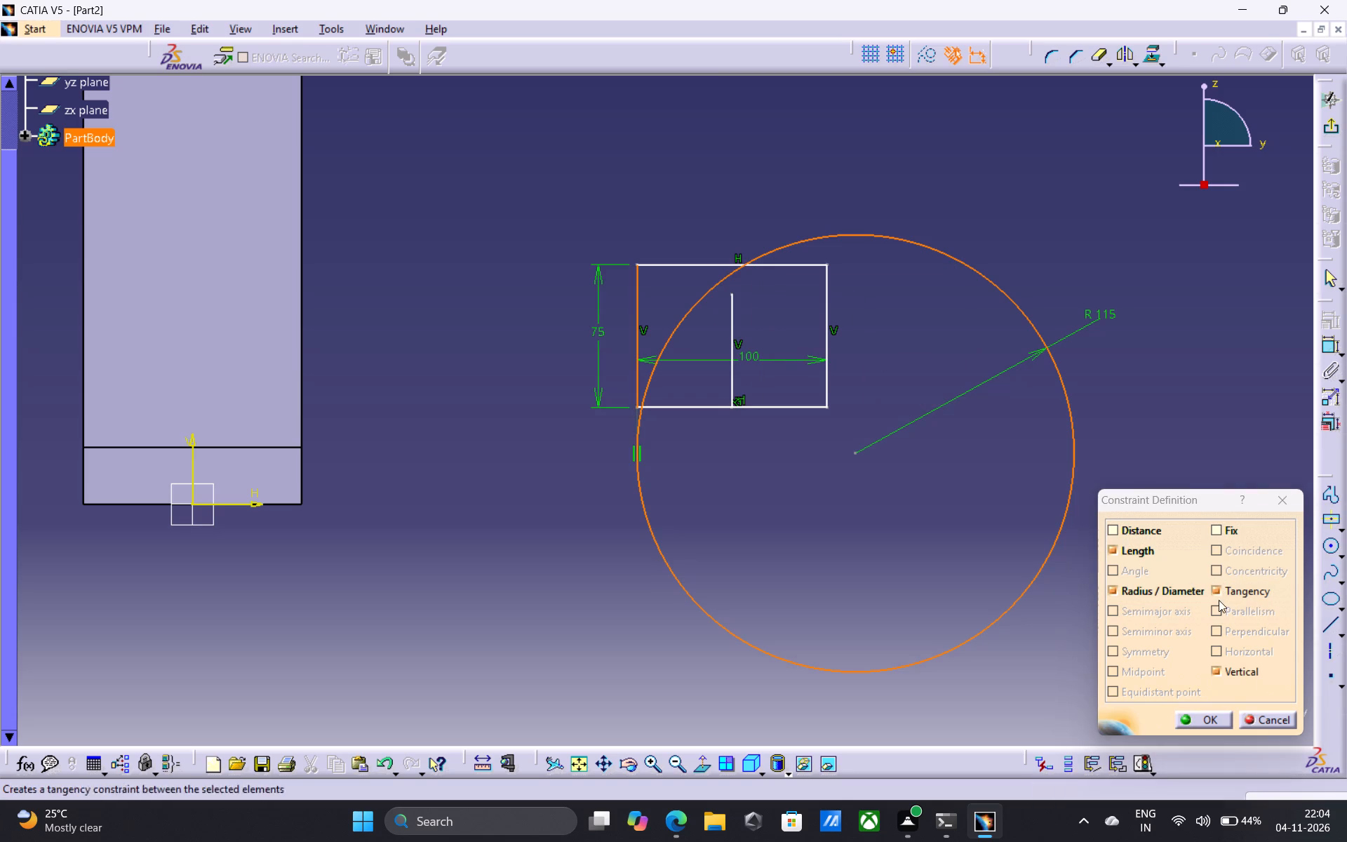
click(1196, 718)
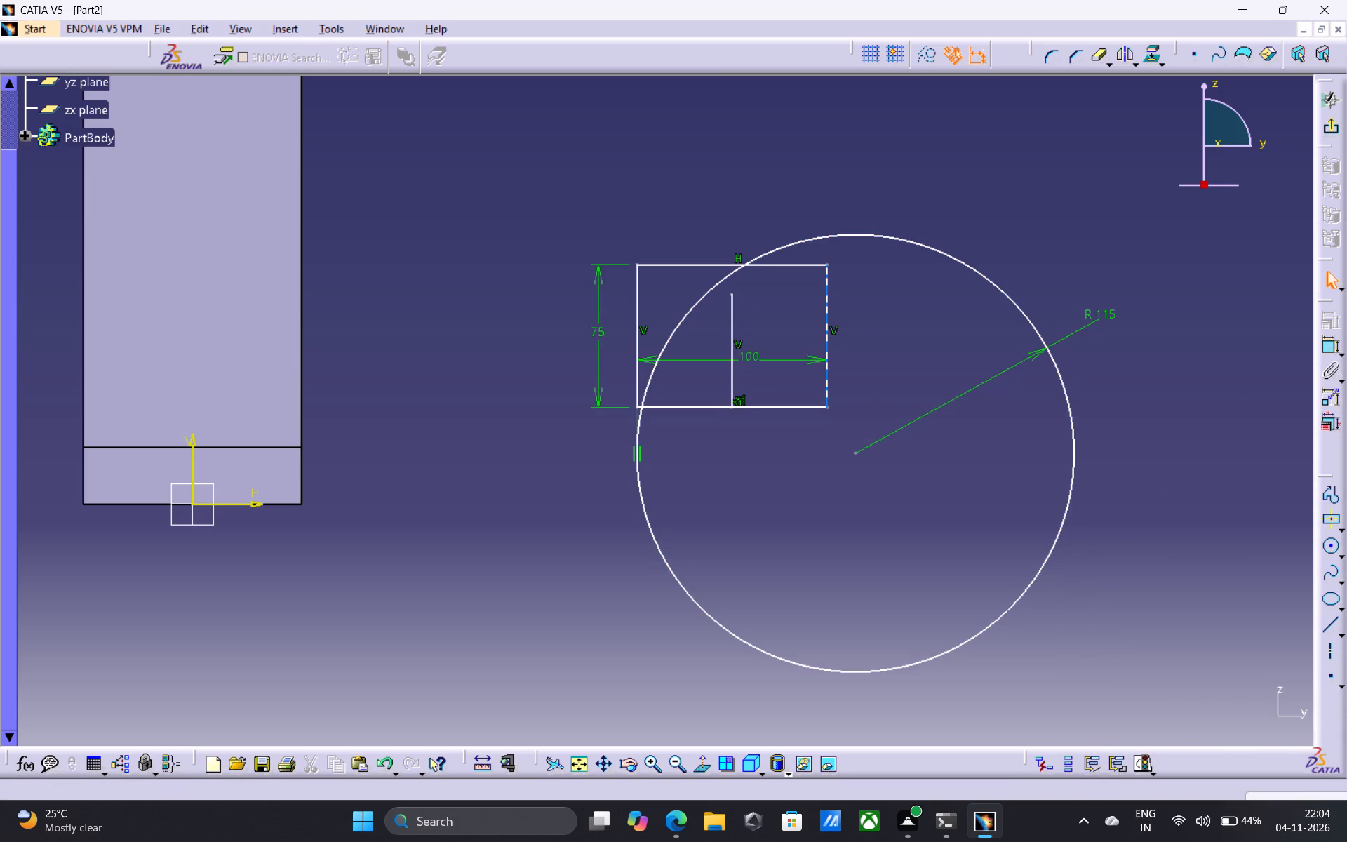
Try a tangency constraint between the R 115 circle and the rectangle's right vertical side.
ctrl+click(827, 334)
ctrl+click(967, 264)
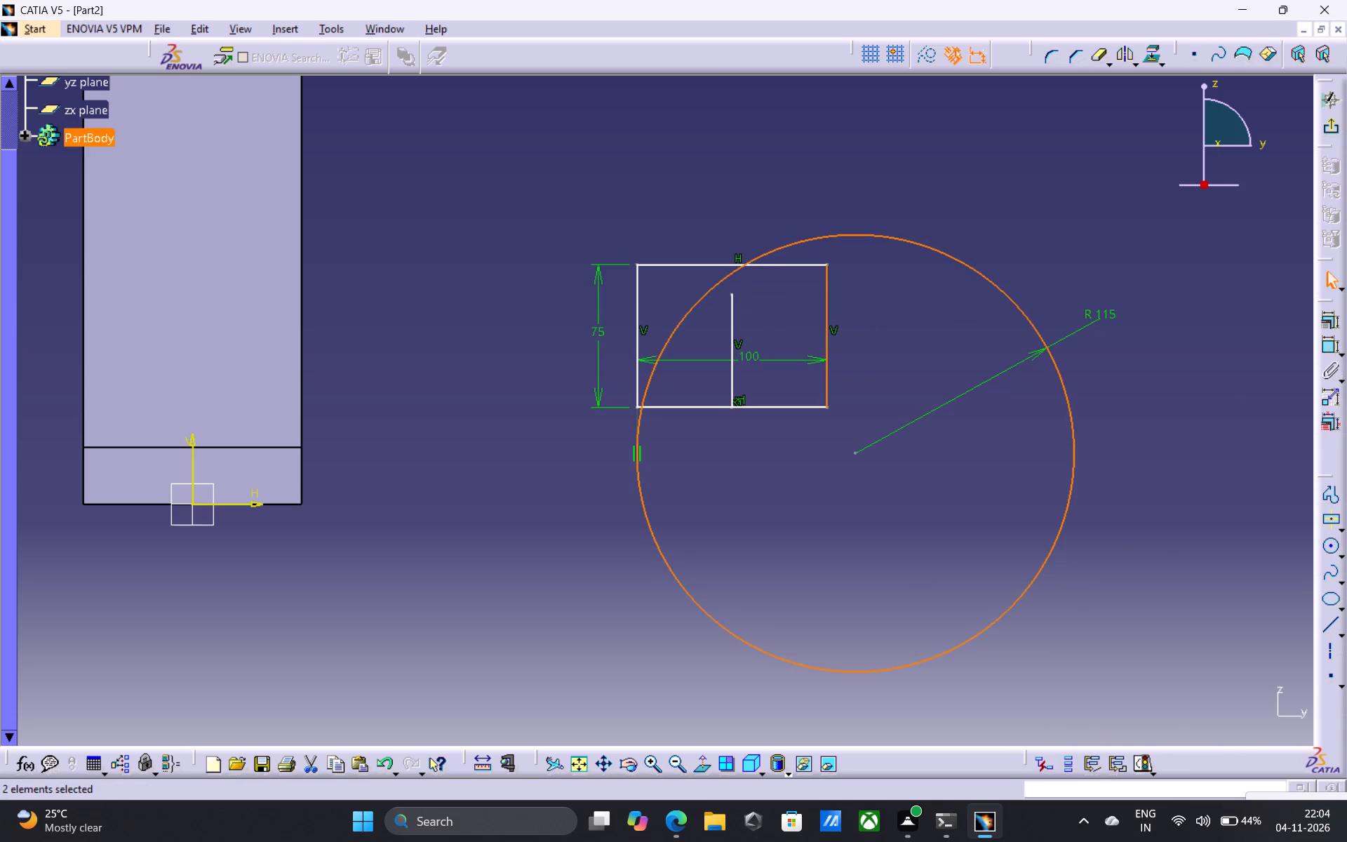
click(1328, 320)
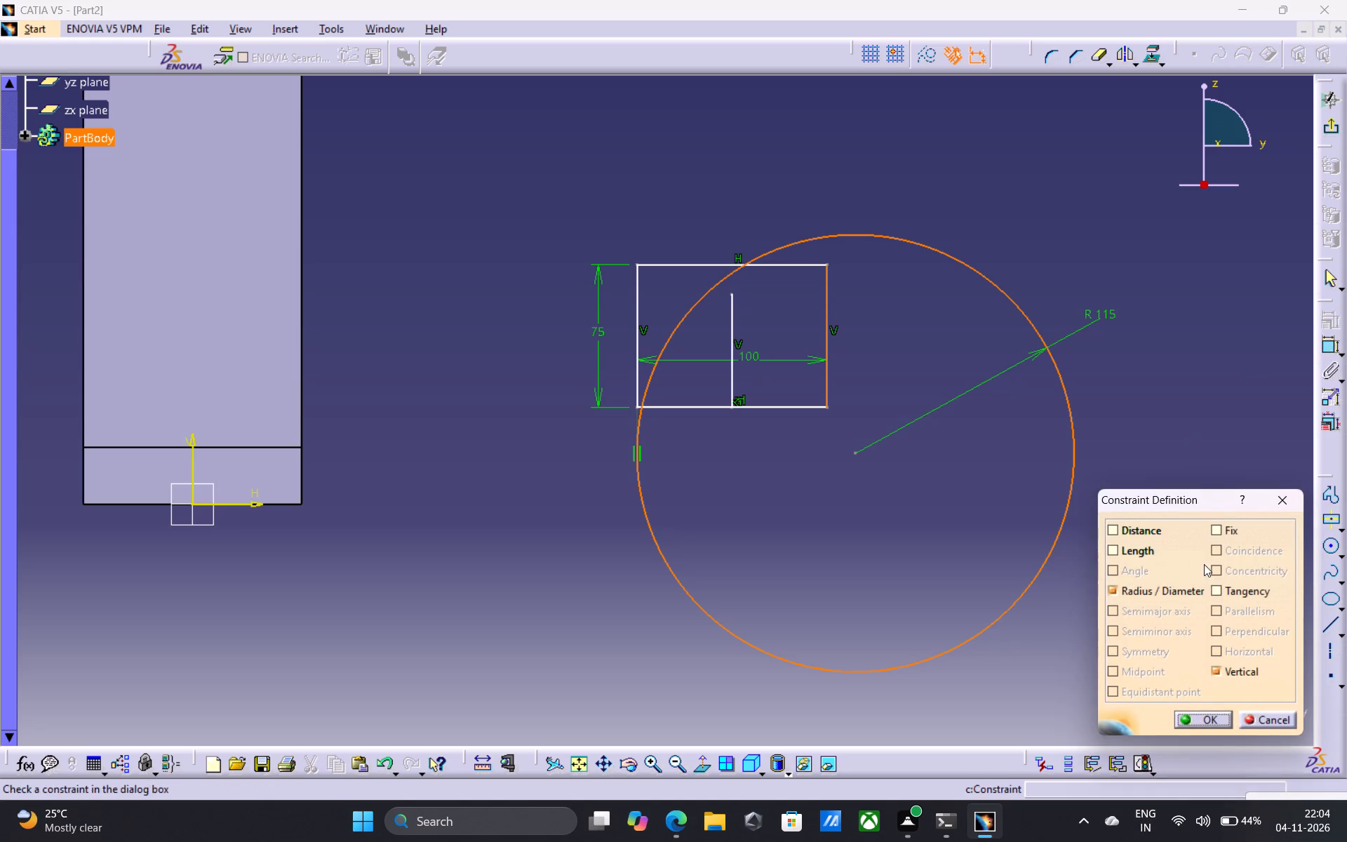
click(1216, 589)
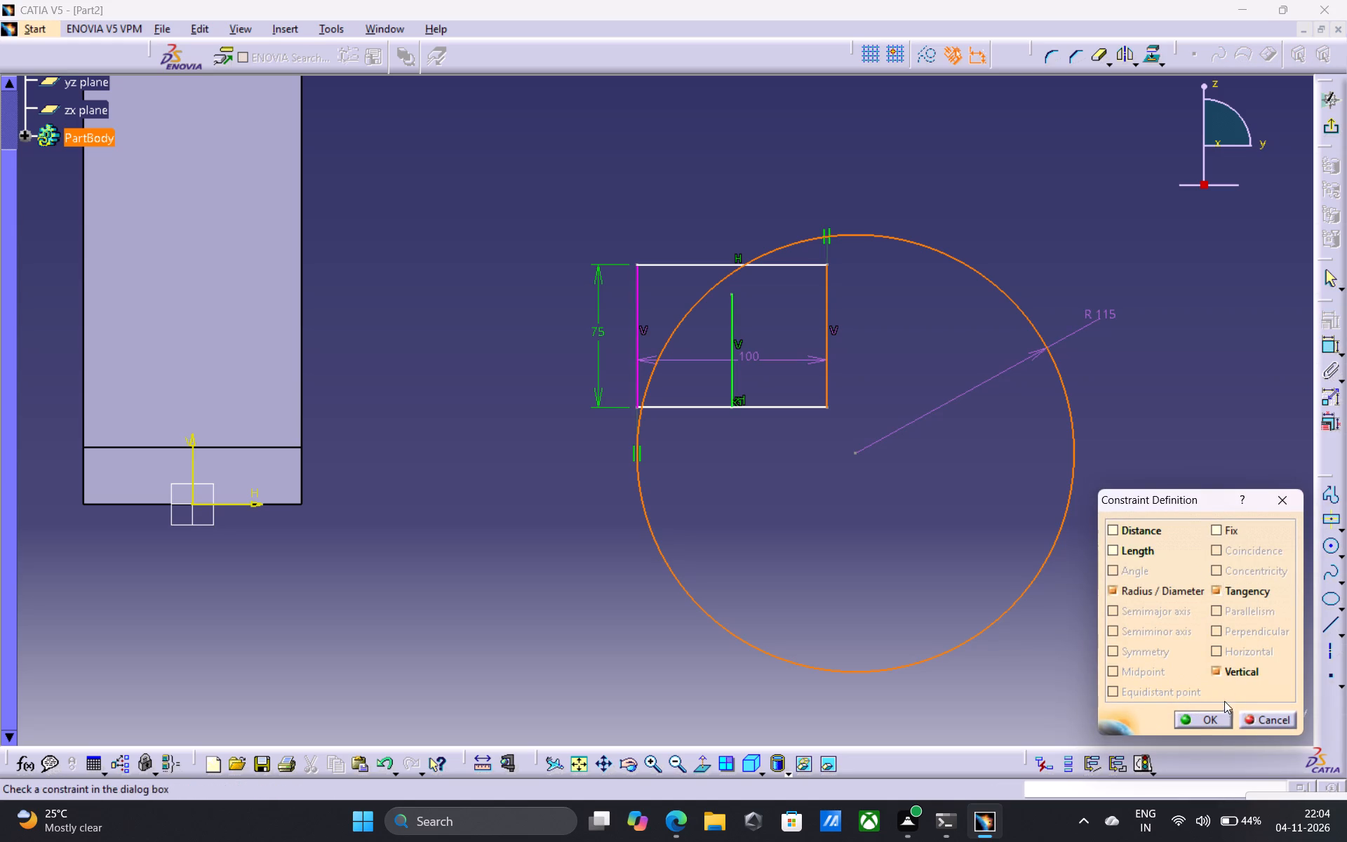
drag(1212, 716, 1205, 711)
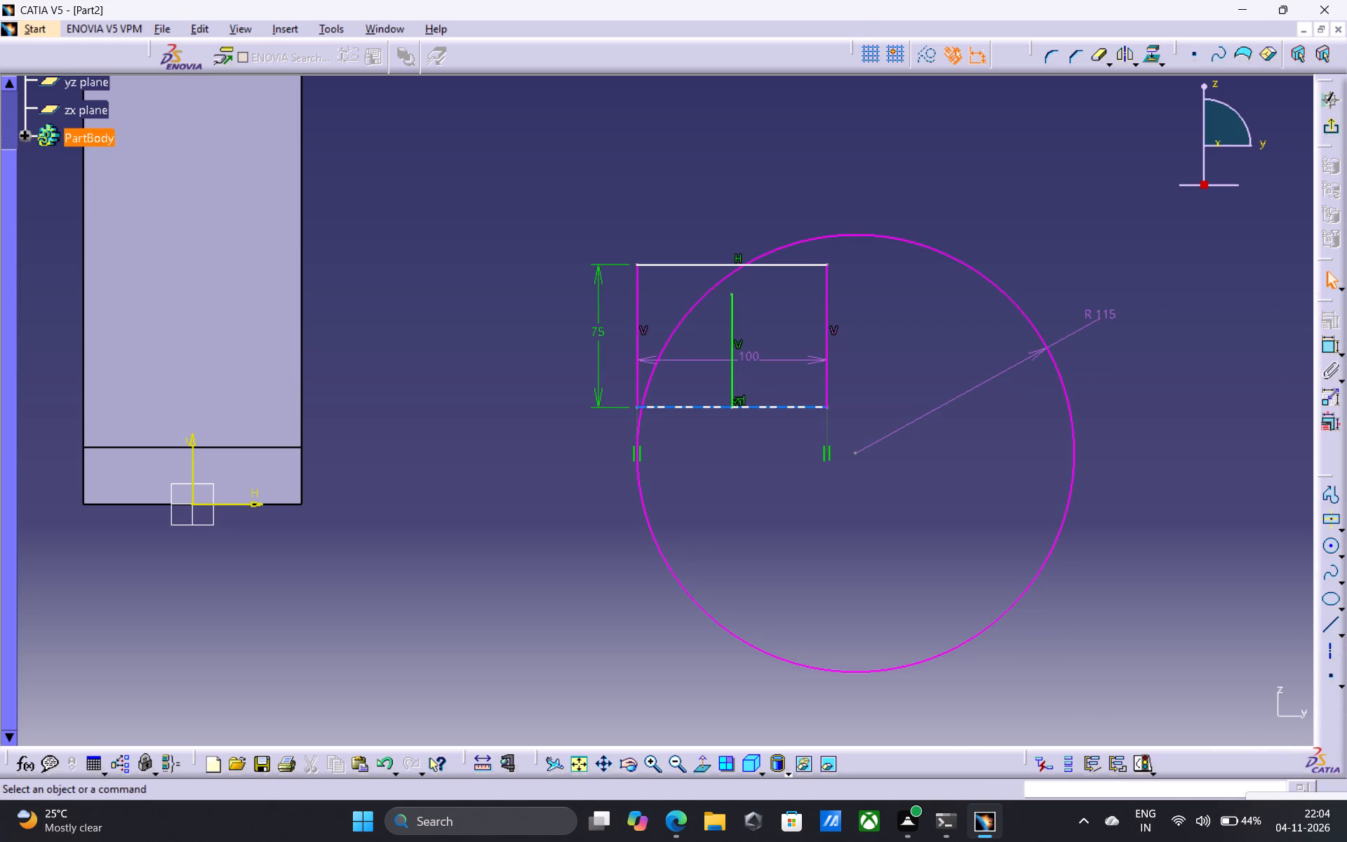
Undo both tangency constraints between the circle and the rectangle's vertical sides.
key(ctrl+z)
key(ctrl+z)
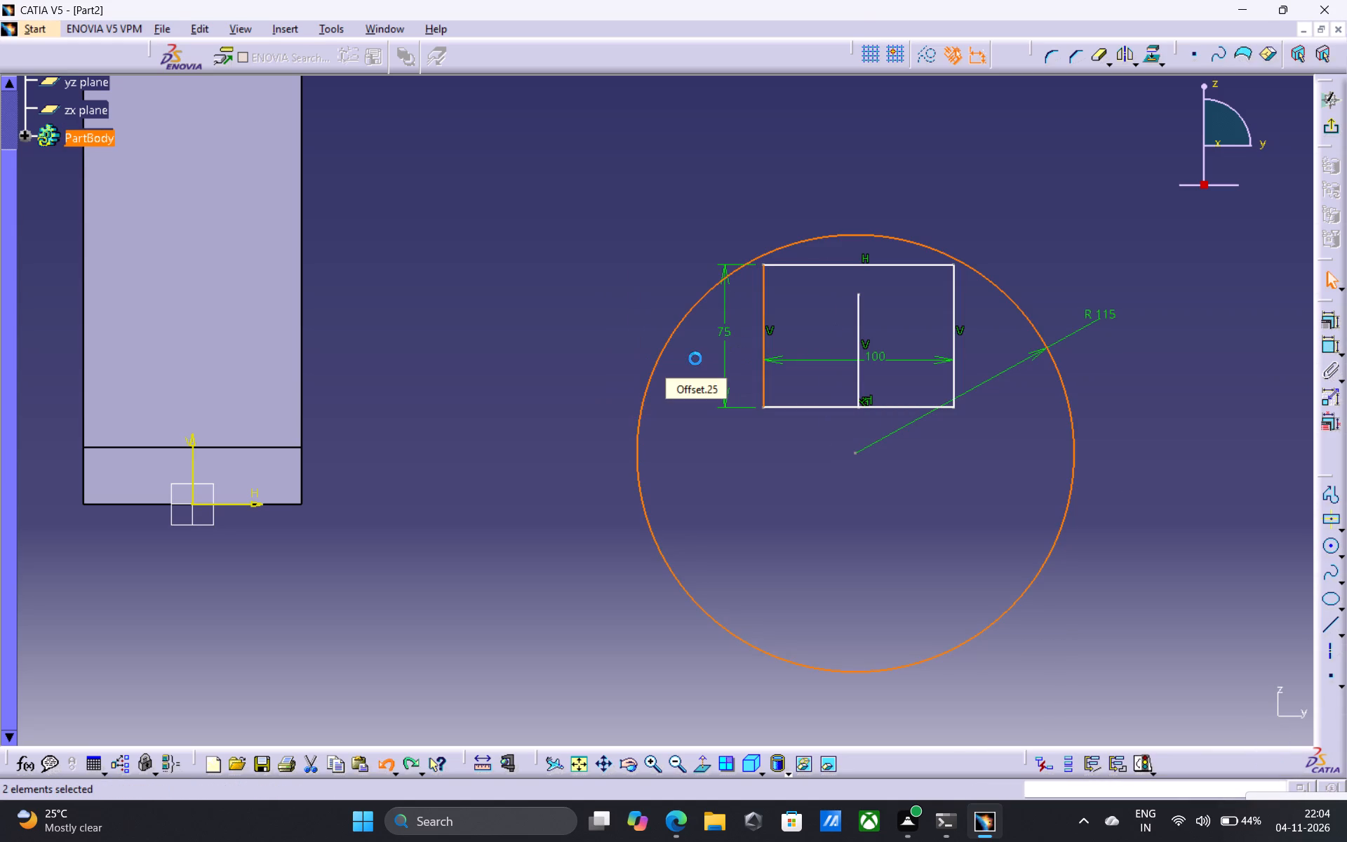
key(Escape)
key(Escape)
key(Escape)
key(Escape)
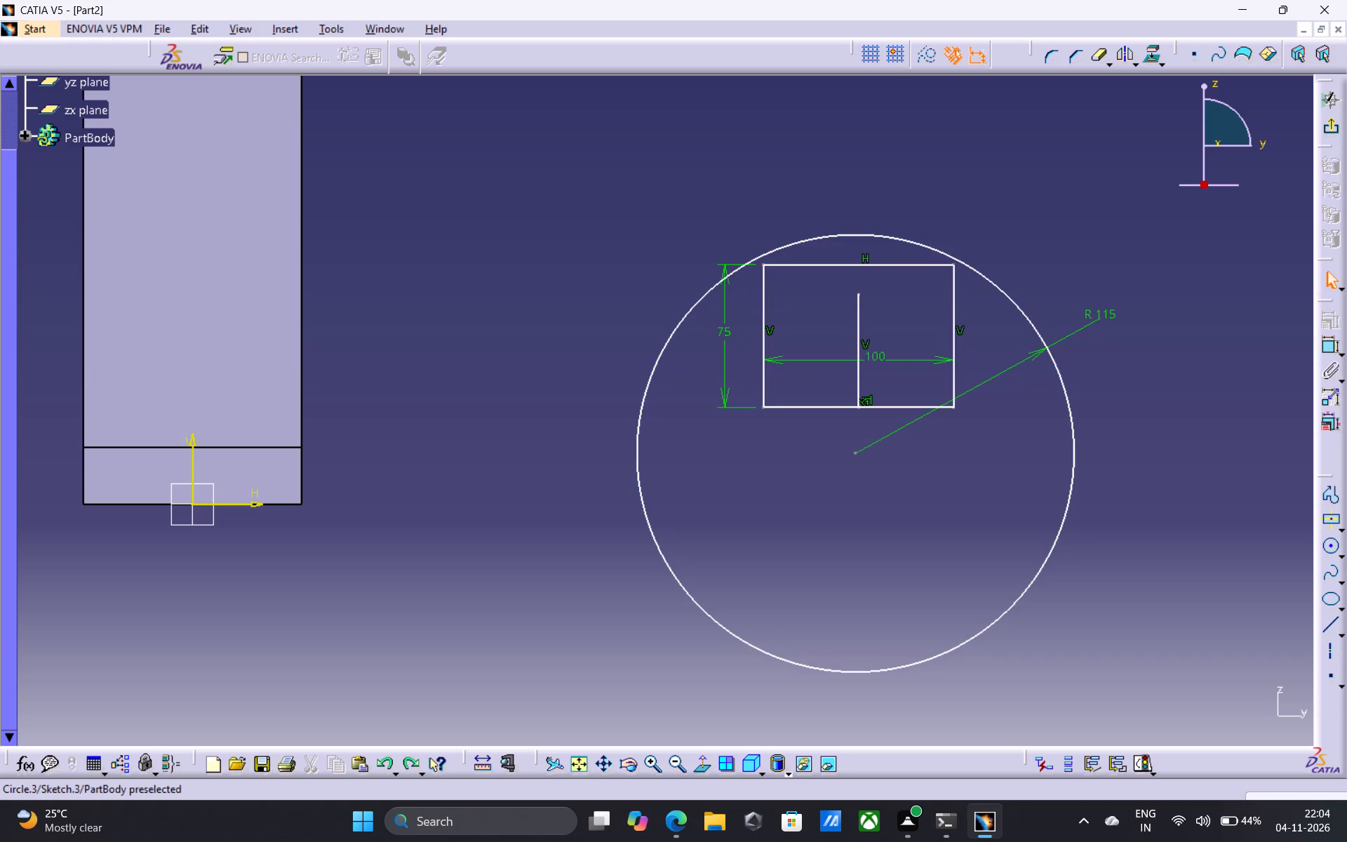
Move the R 115 circle slightly down so its arc runs approximately through the rectangle's two upper corners.
drag(848, 232, 848, 241)
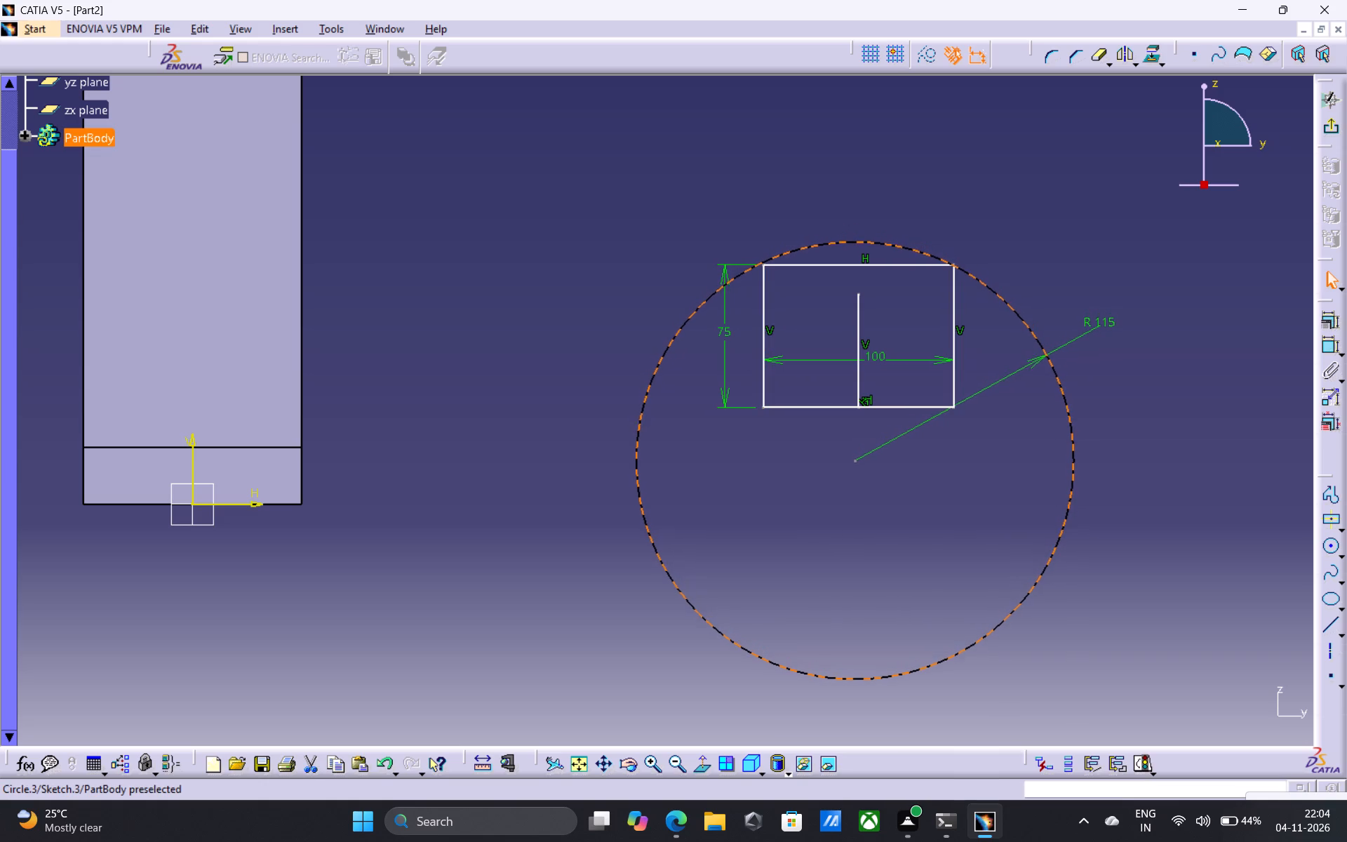
drag(848, 241, 847, 239)
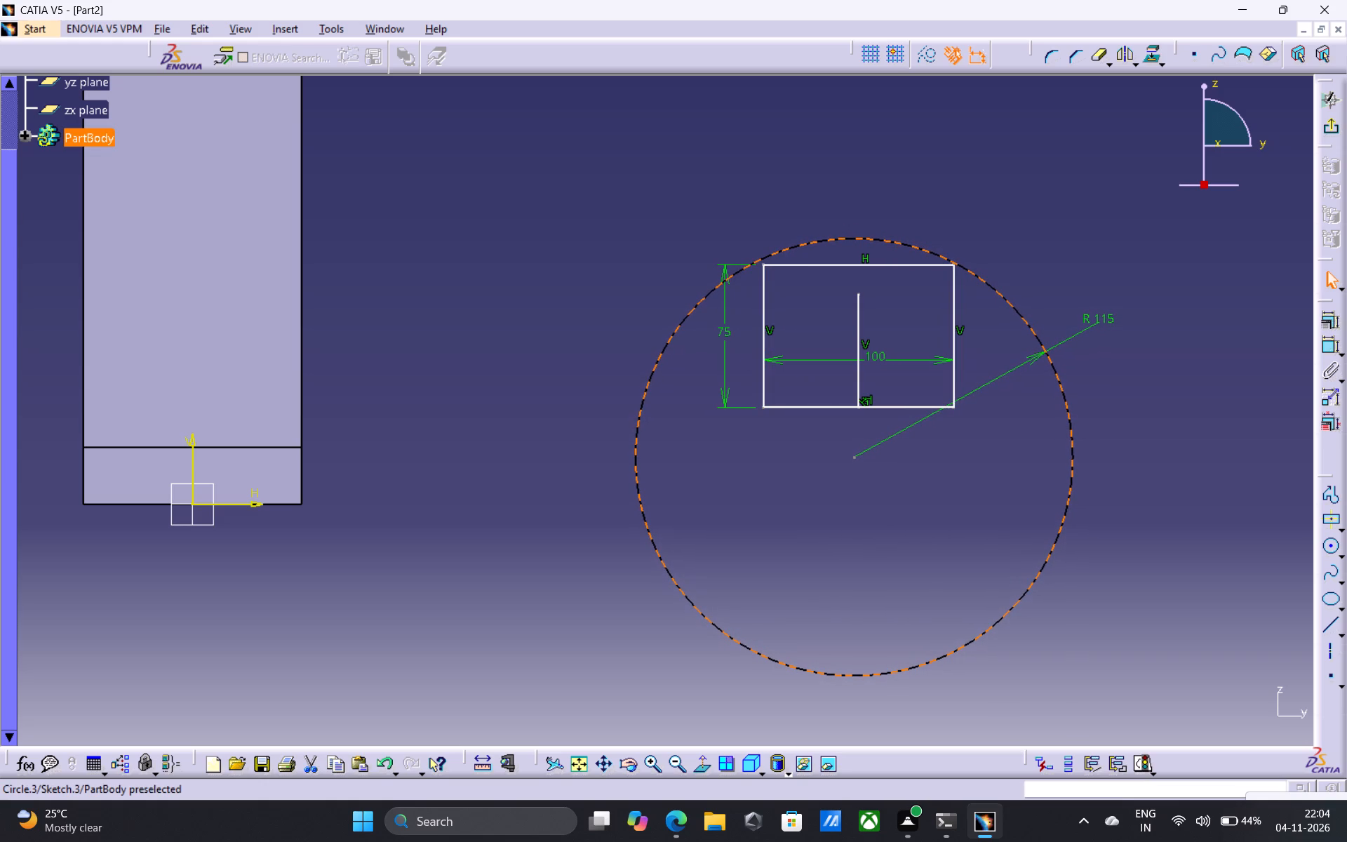
drag(847, 239, 848, 240)
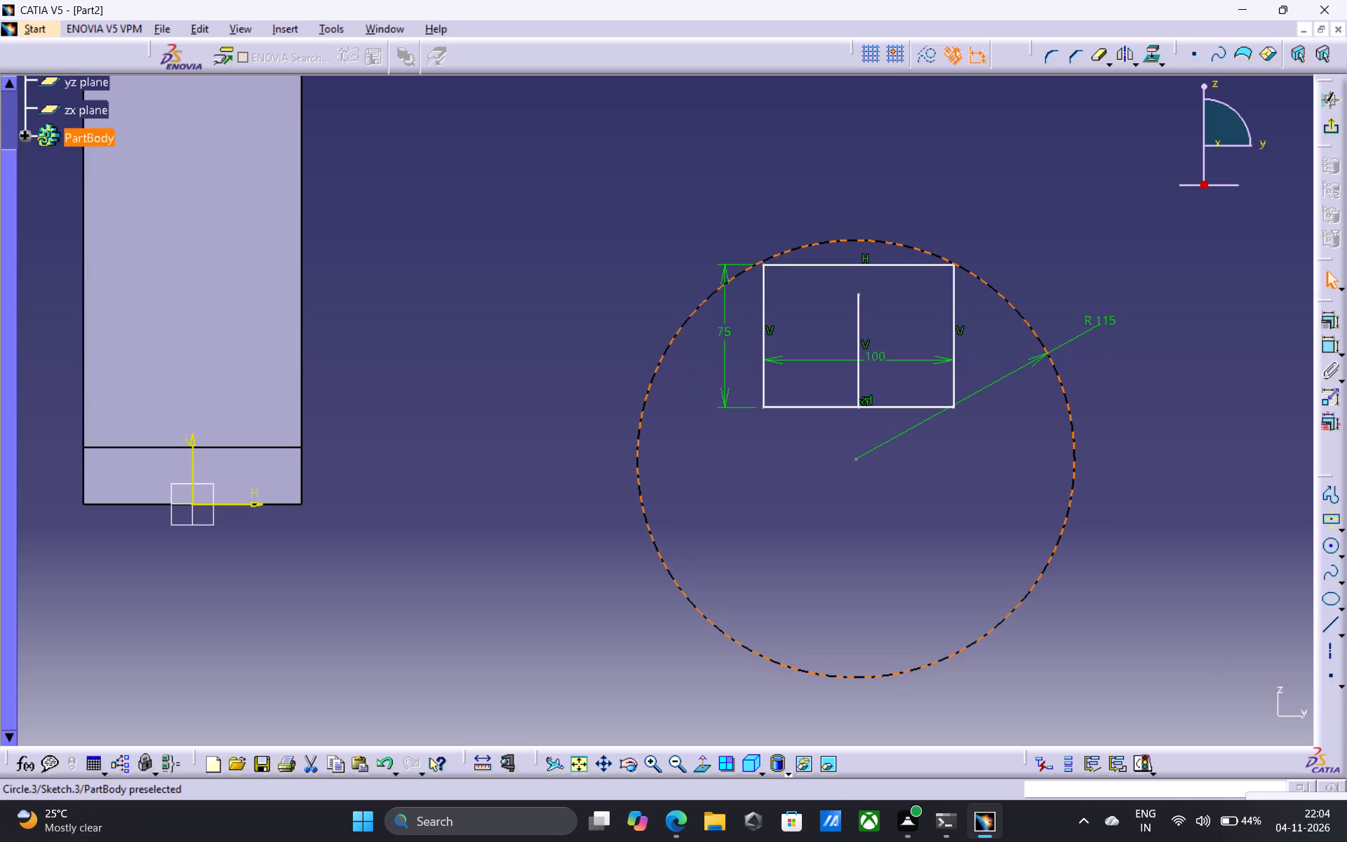
drag(848, 240, 849, 242)
key(Escape)
key(Escape)
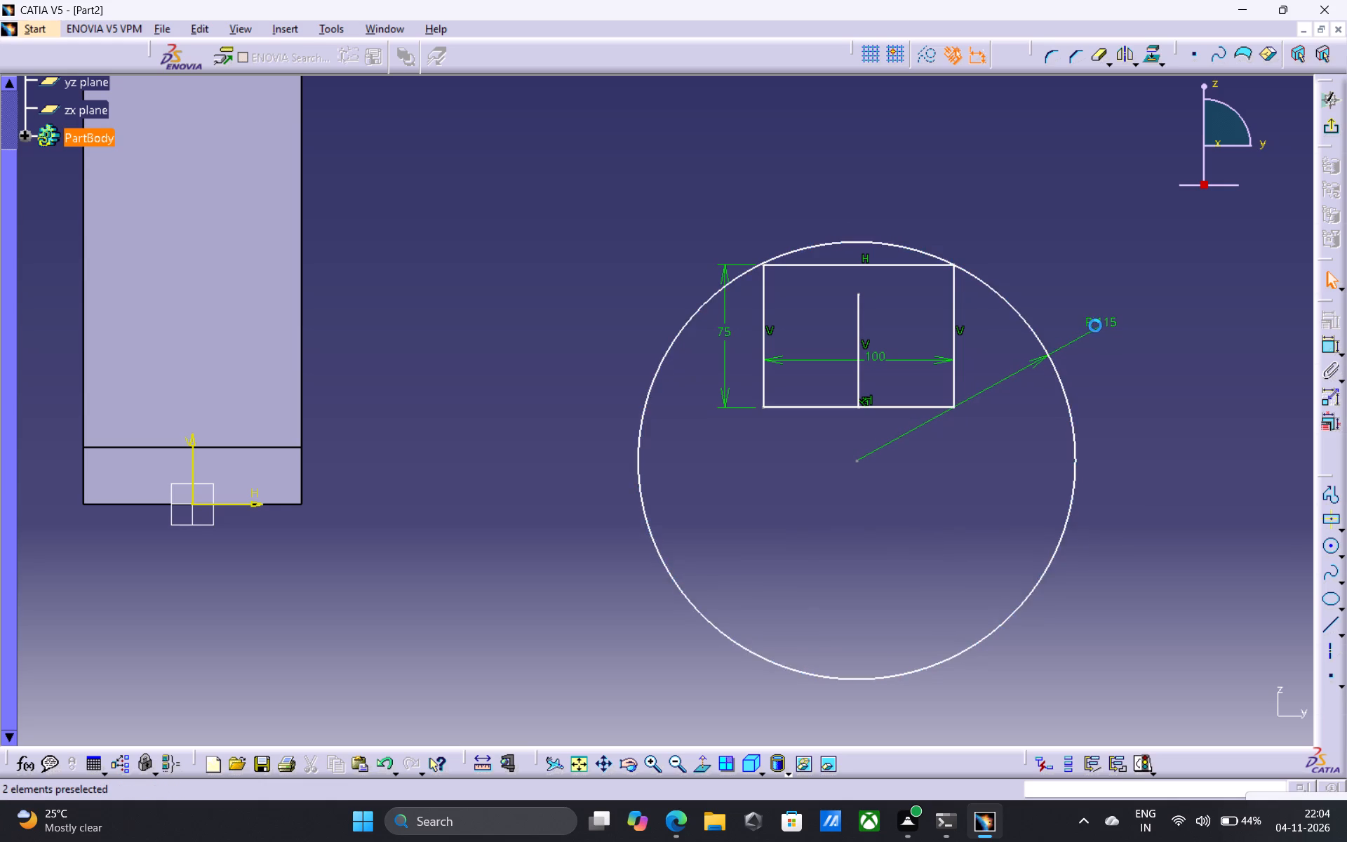
Constrain the rectangle's upper-right corner point to be coincident with the R 115 circle.
triple_click(650, 766)
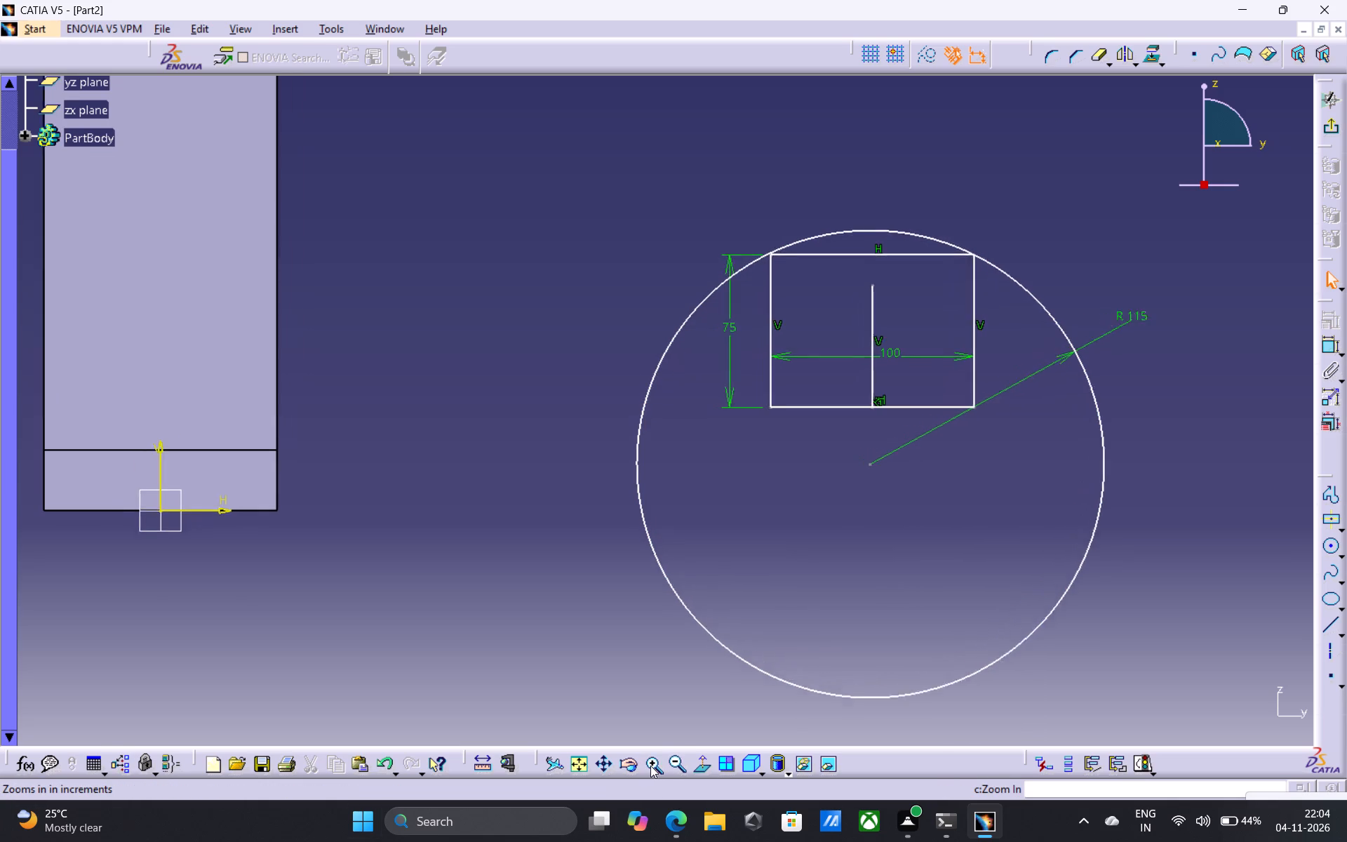
triple_click(650, 766)
double_click(650, 766)
scroll(1050, 648, down, 1)
middle_drag(1050, 648, 541, 840)
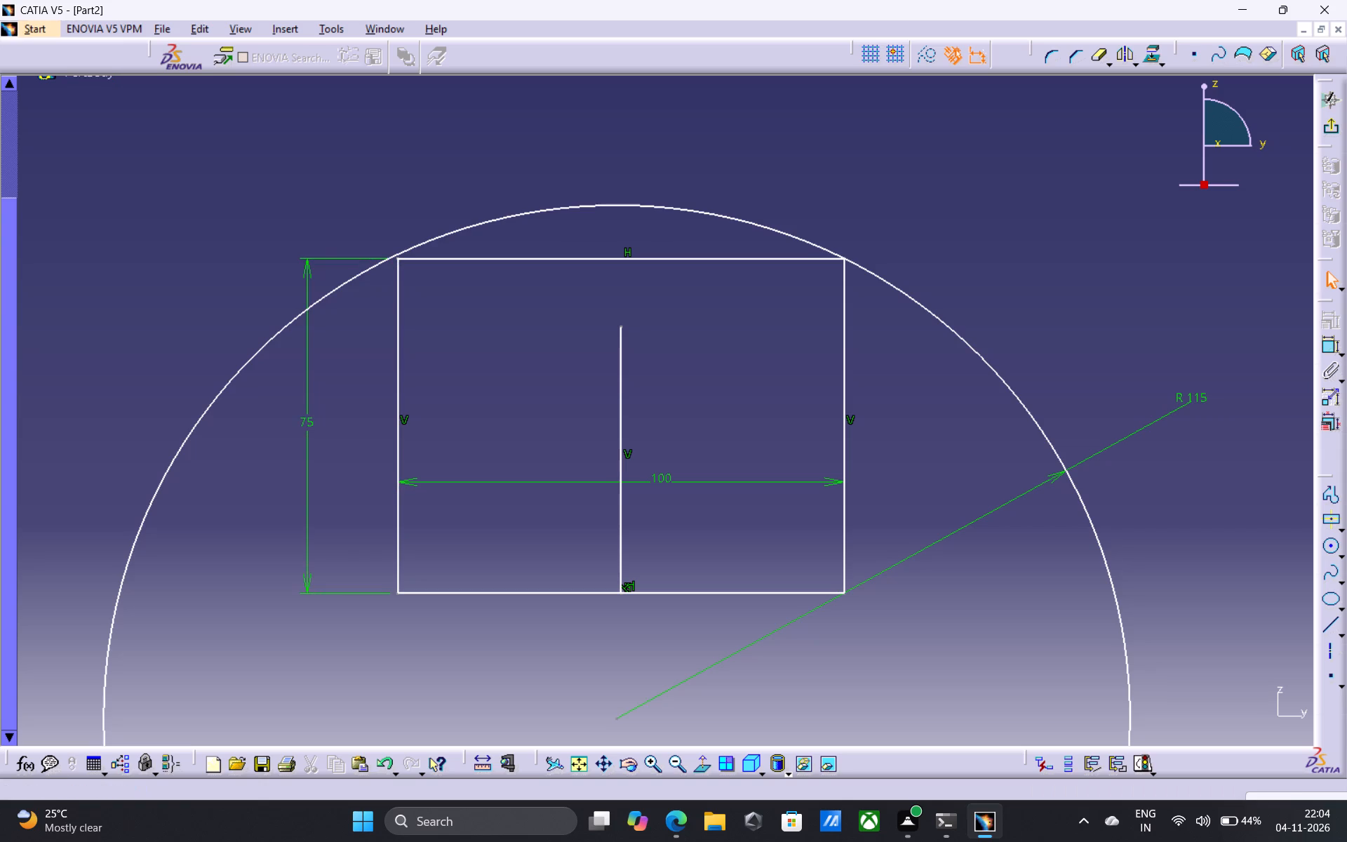
click(349, 278)
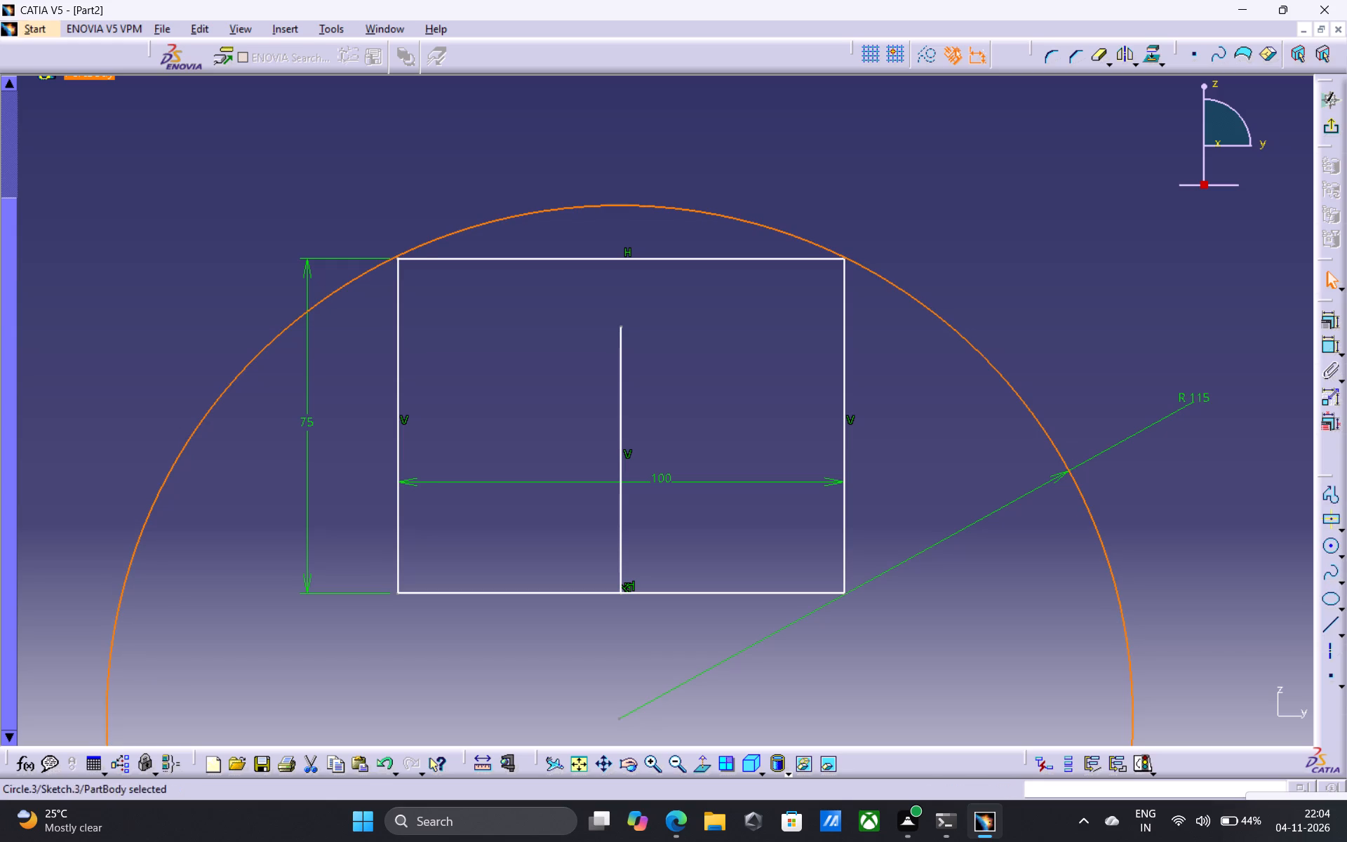
click(652, 758)
triple_click(651, 758)
triple_click(650, 757)
drag(648, 757, 649, 751)
middle_drag(844, 362, 867, 514)
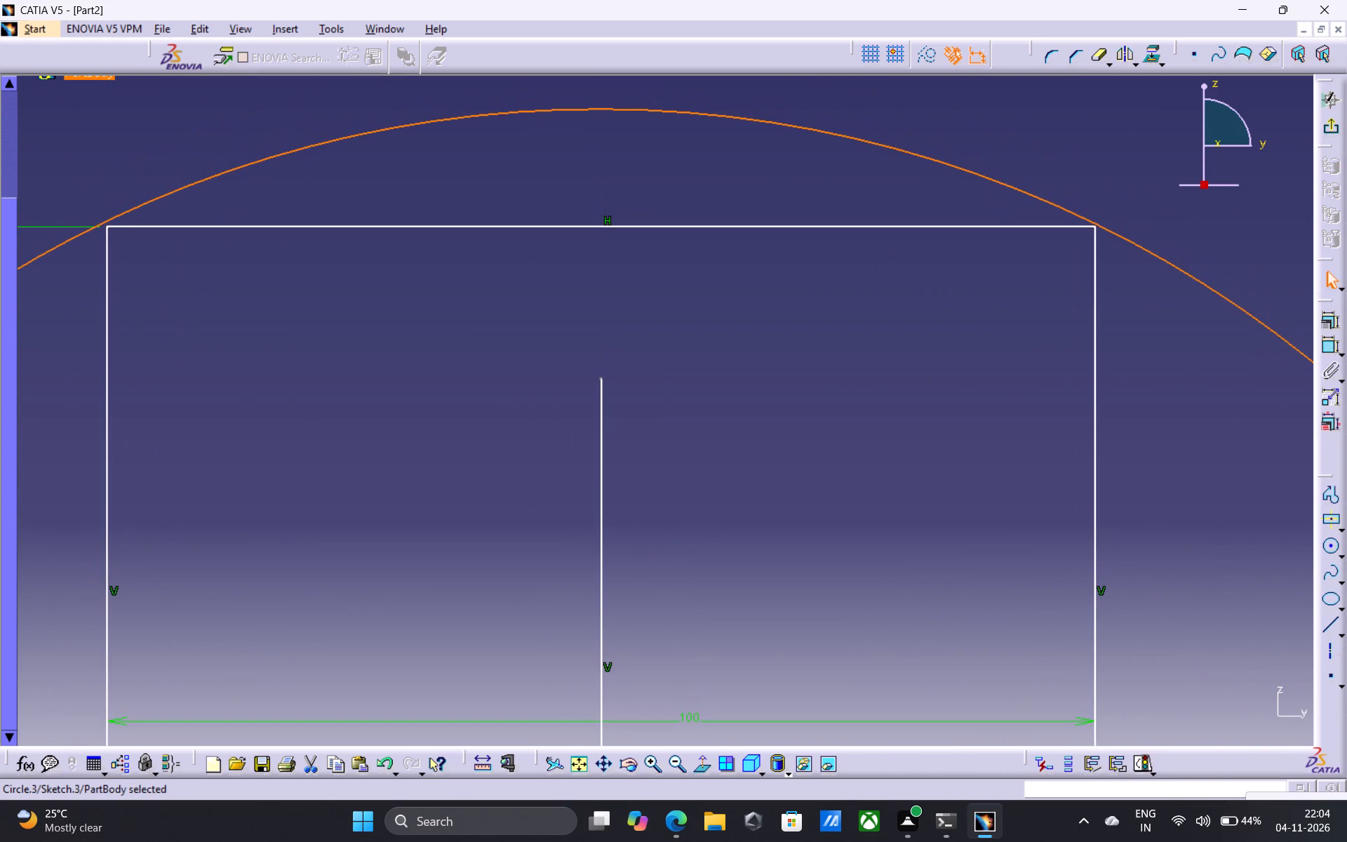
click(1122, 236)
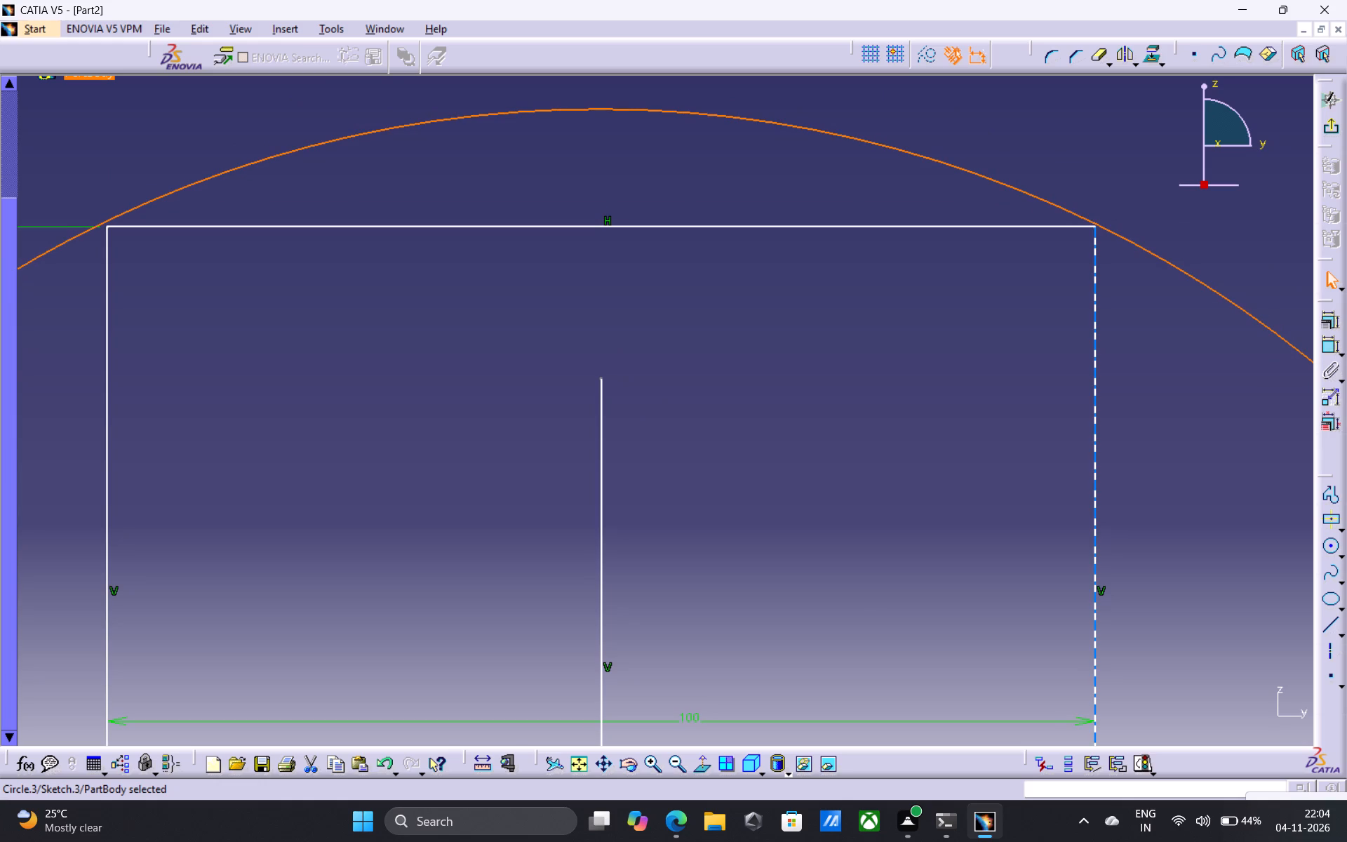
click(1094, 227)
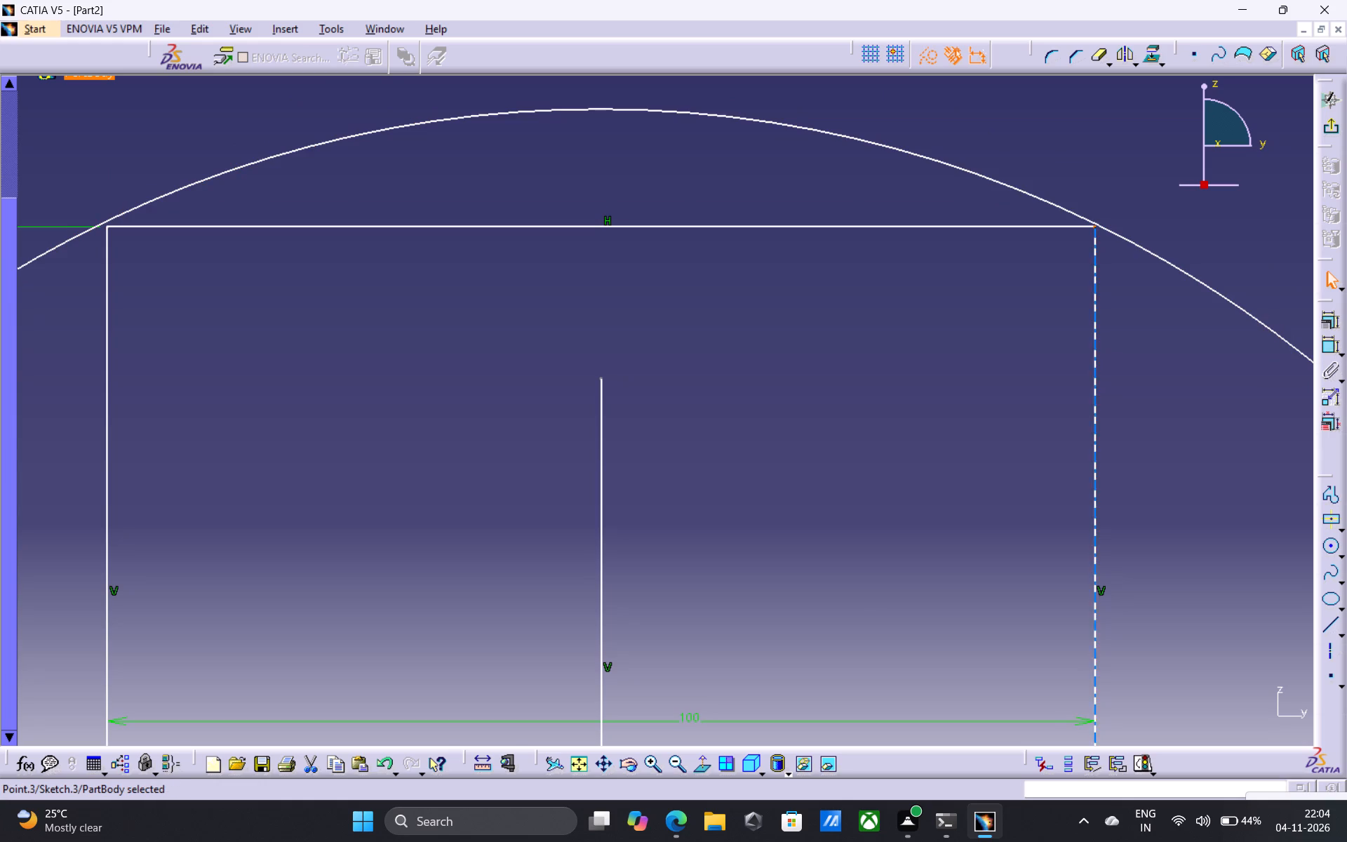
ctrl+click(1184, 271)
click(1333, 314)
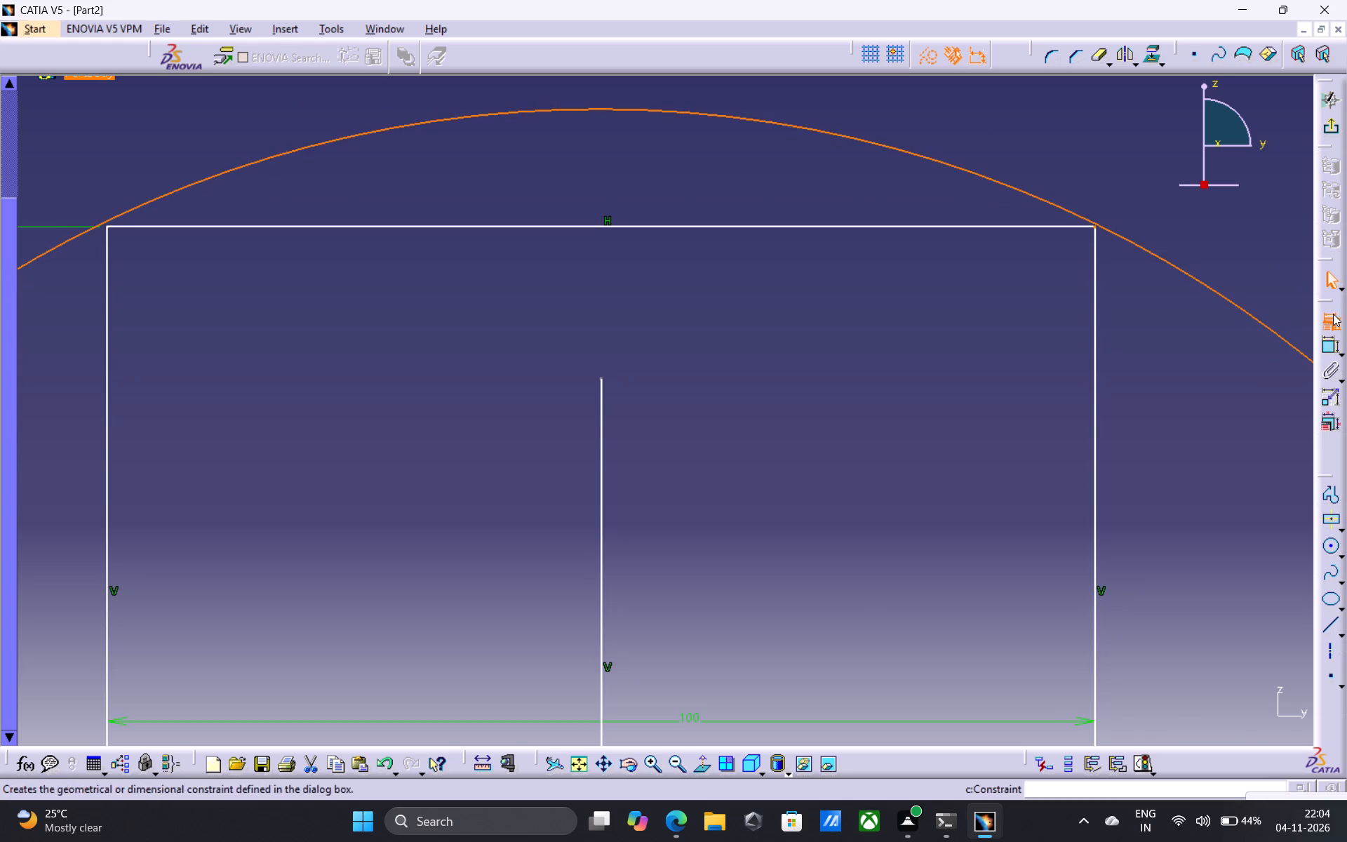
click(1219, 549)
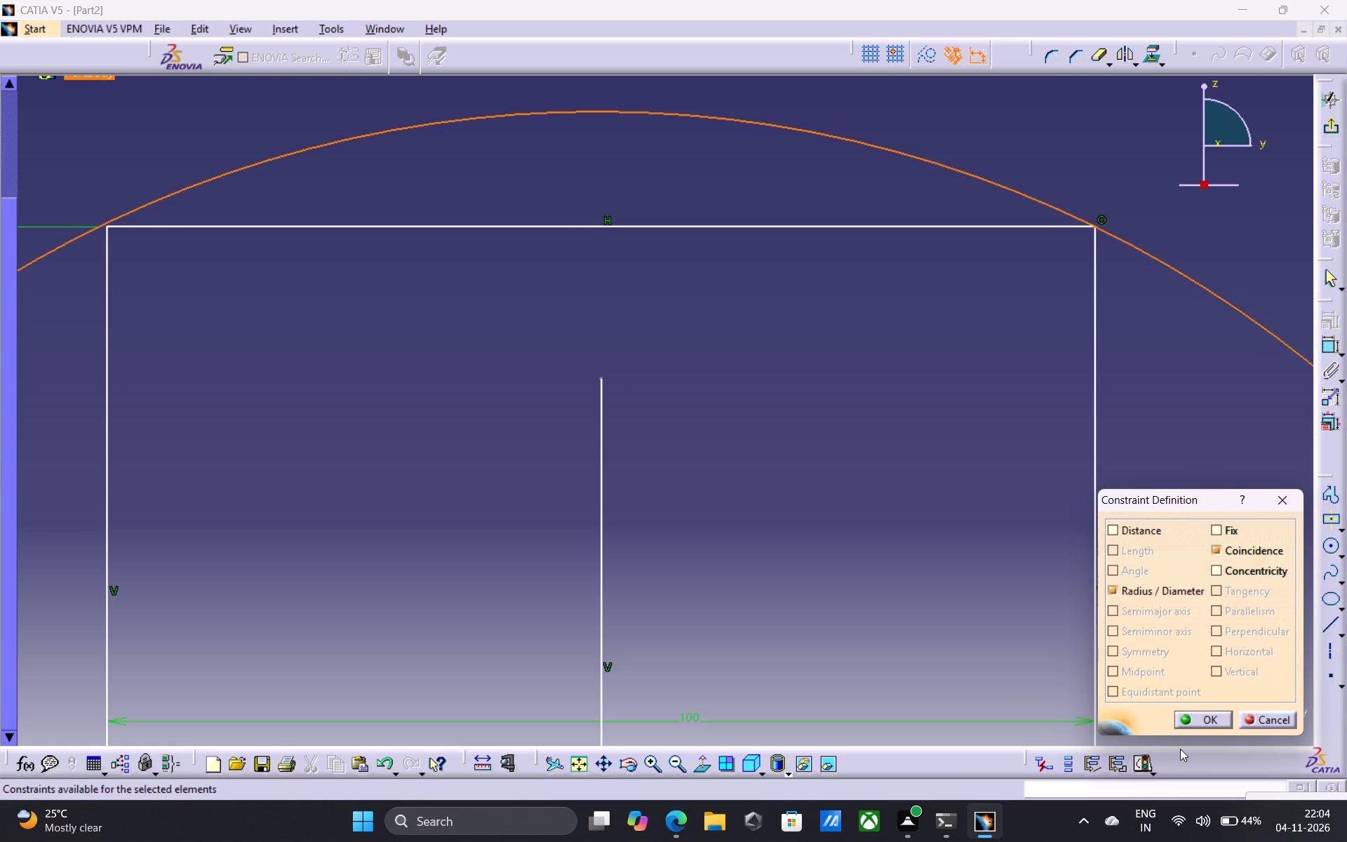
click(1184, 721)
Constrain the rectangle's upper-left corner point to be coincident with the R 115 circle.
scroll(165, 408, down, 1)
middle_drag(165, 408, 351, 474)
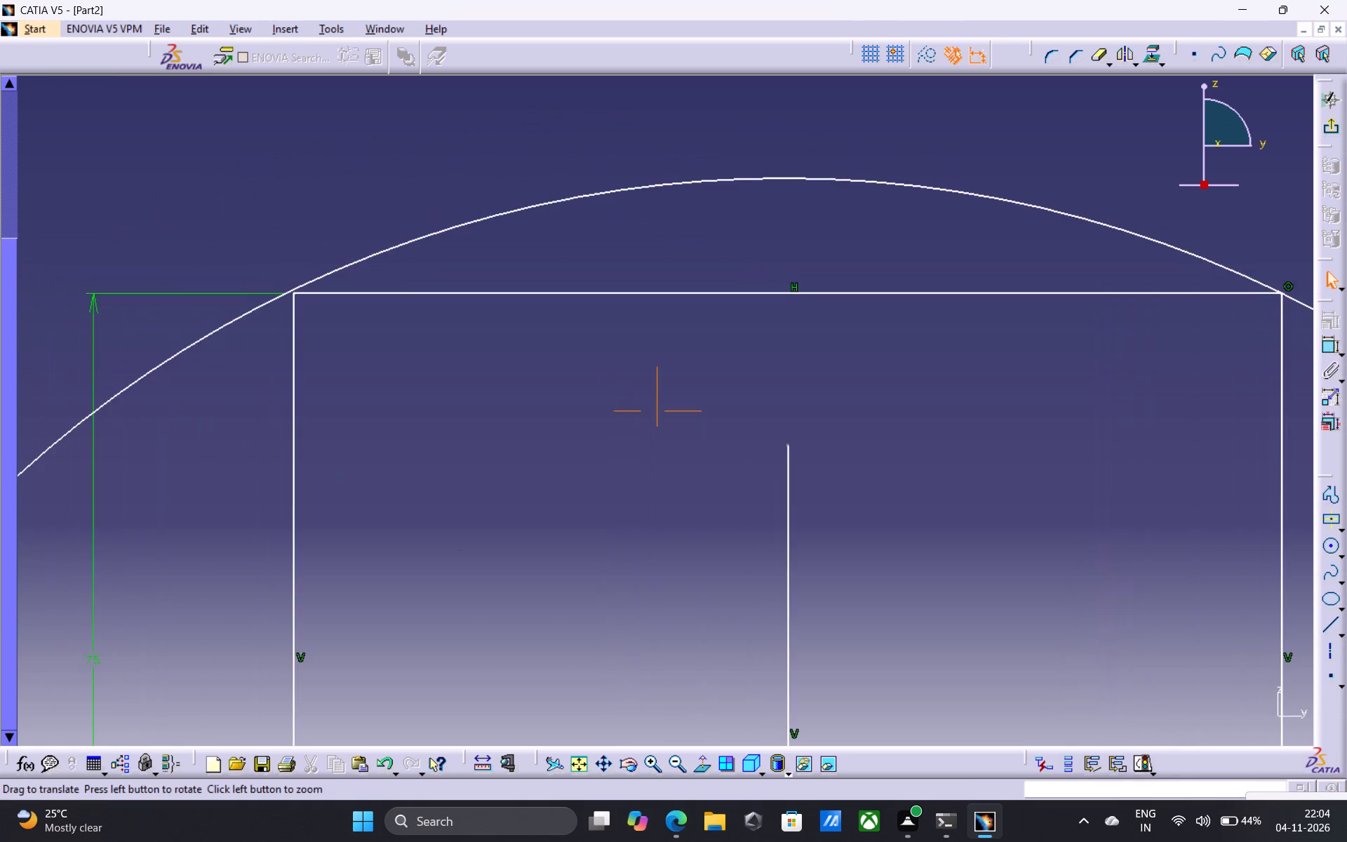
middle_drag(351, 474, 352, 475)
click(297, 294)
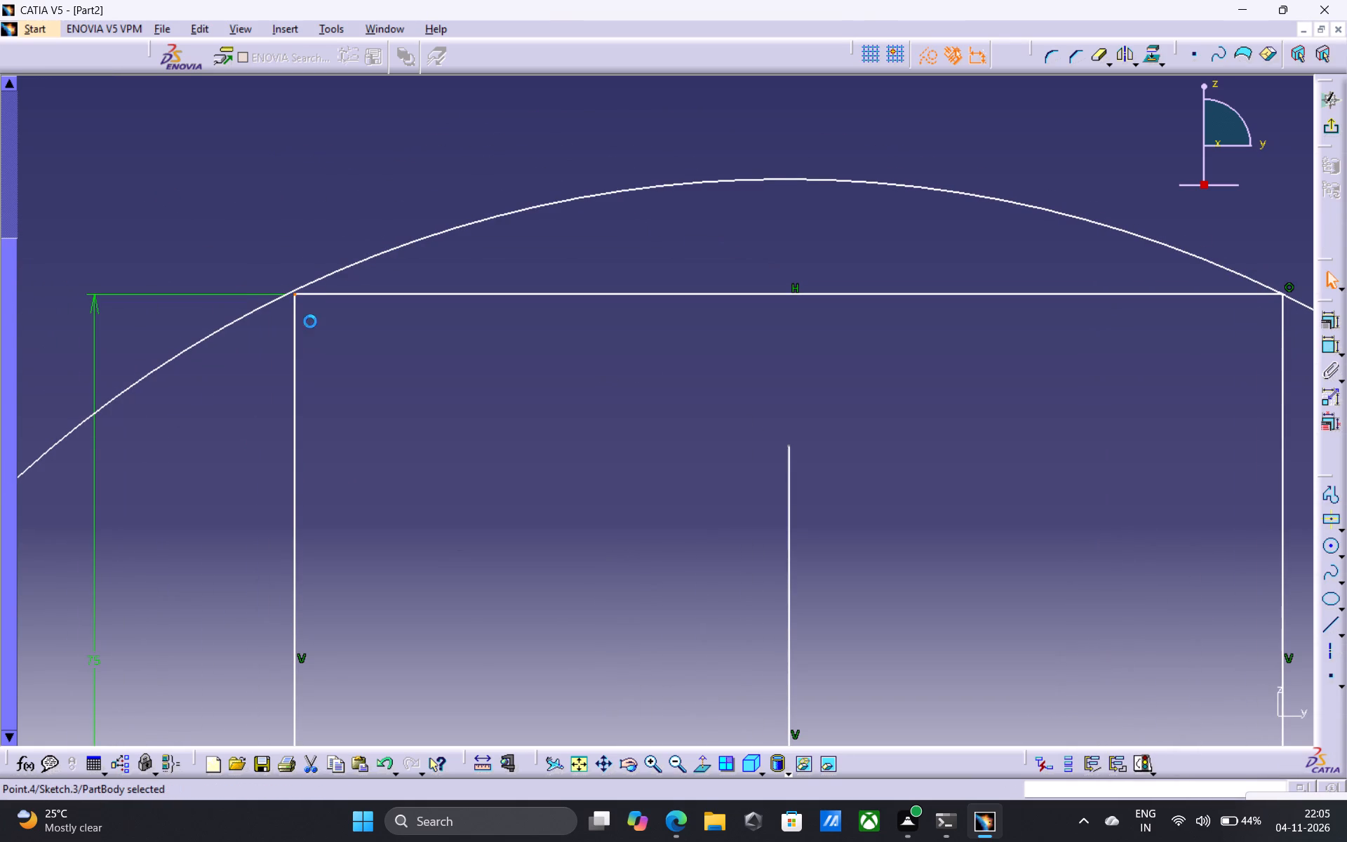
ctrl+click(363, 261)
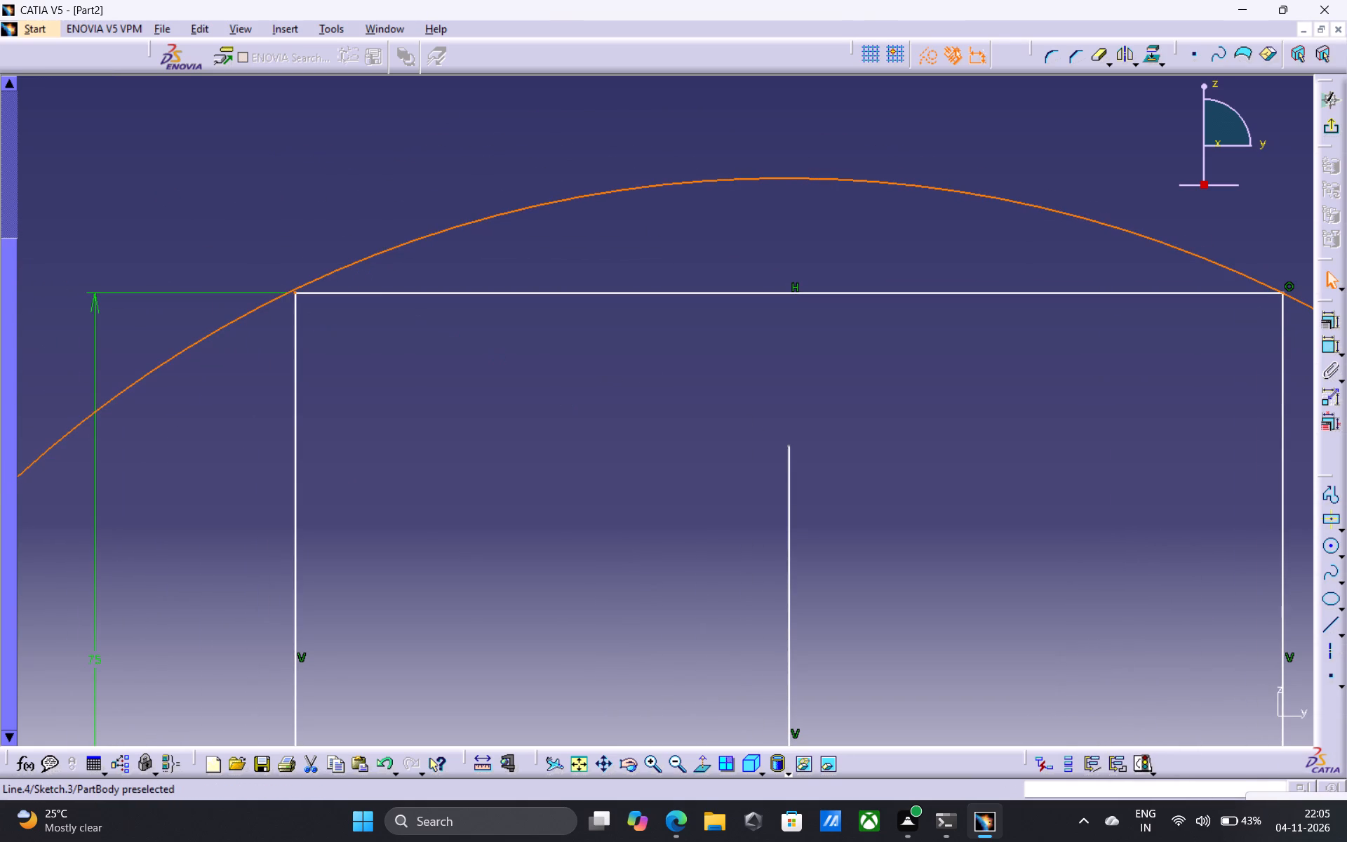
click(1329, 321)
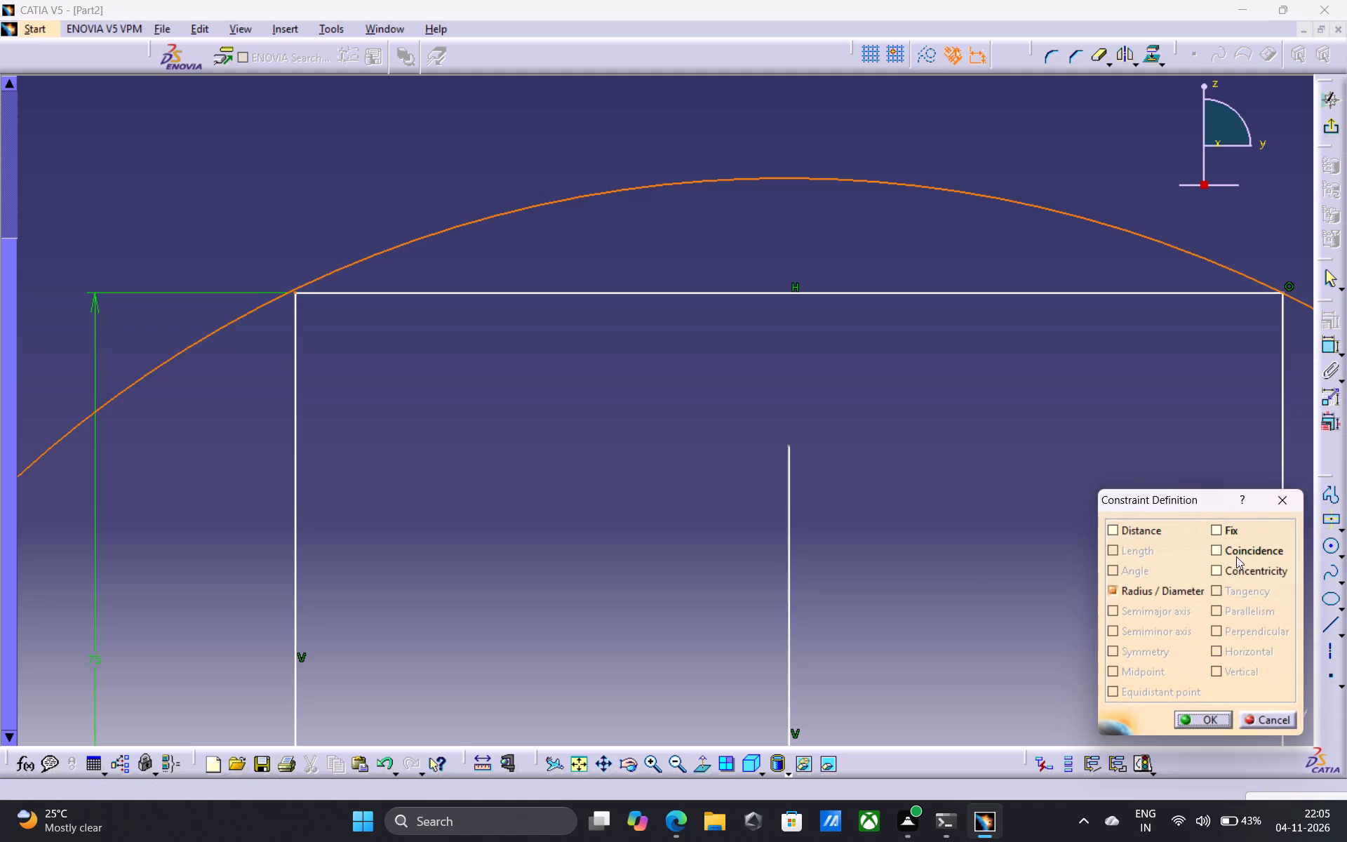
click(1214, 549)
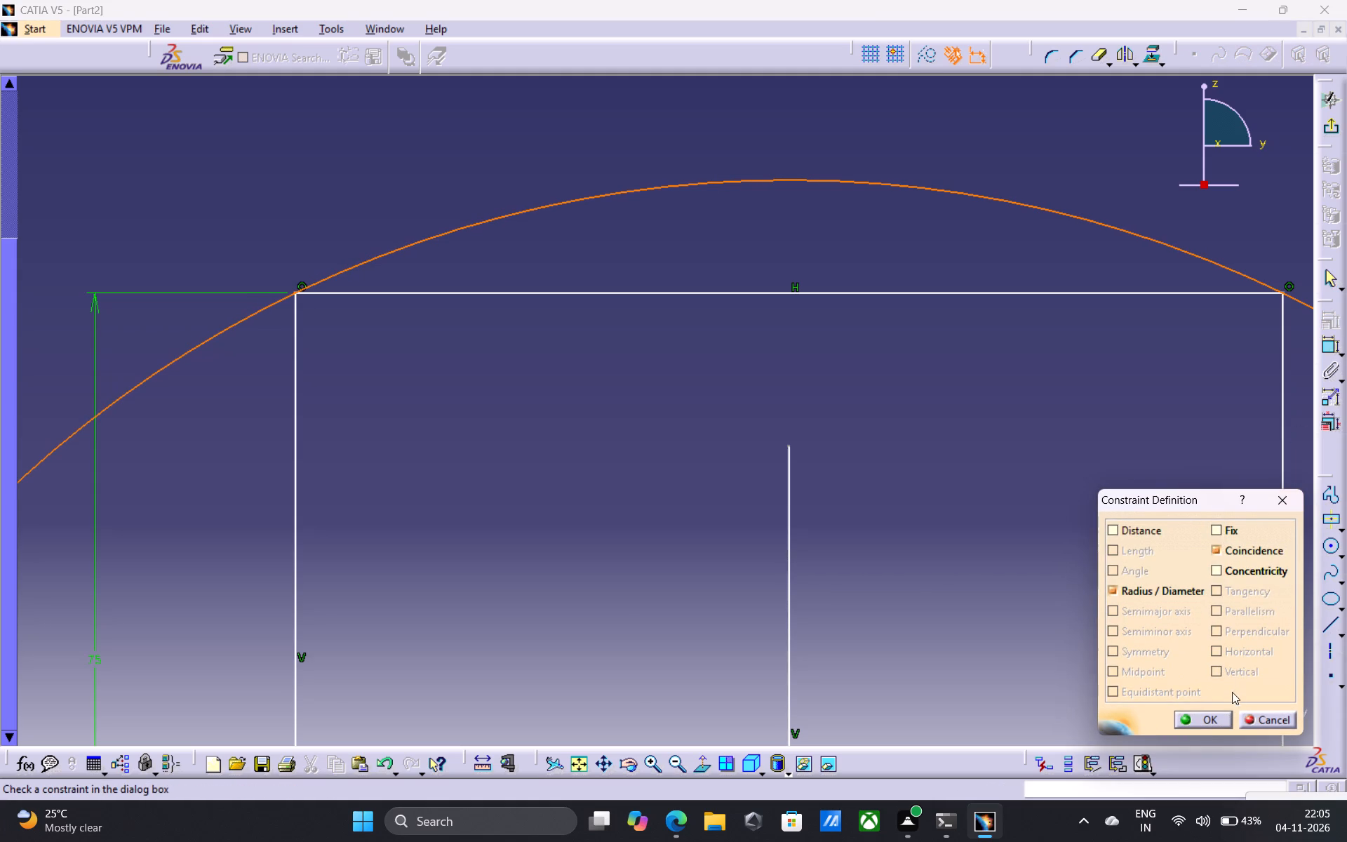
click(1209, 723)
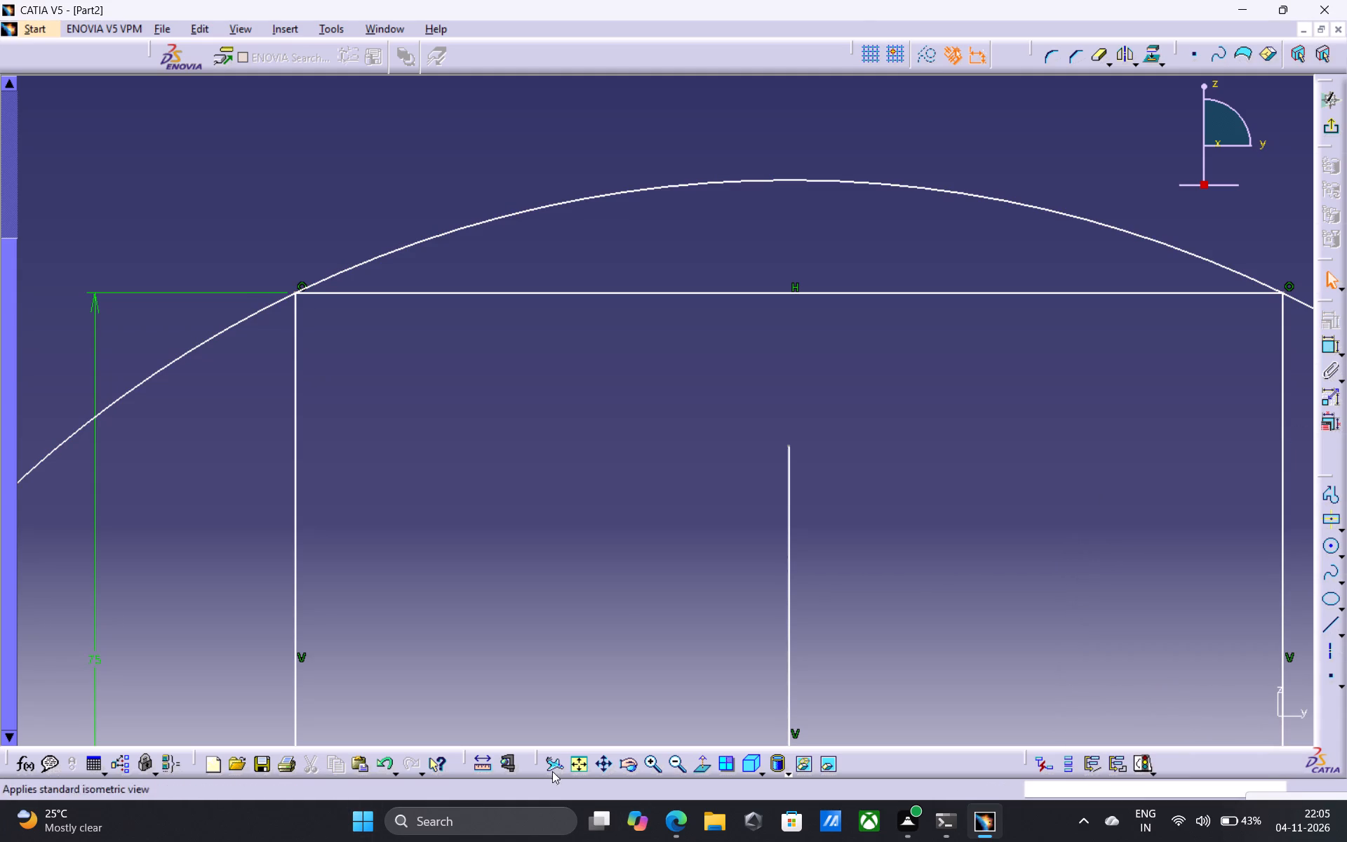
Quick-trim the circle outside the top arc, the rectangle's top line and the vertical middle line, leaving a closed arched profile.
click(578, 756)
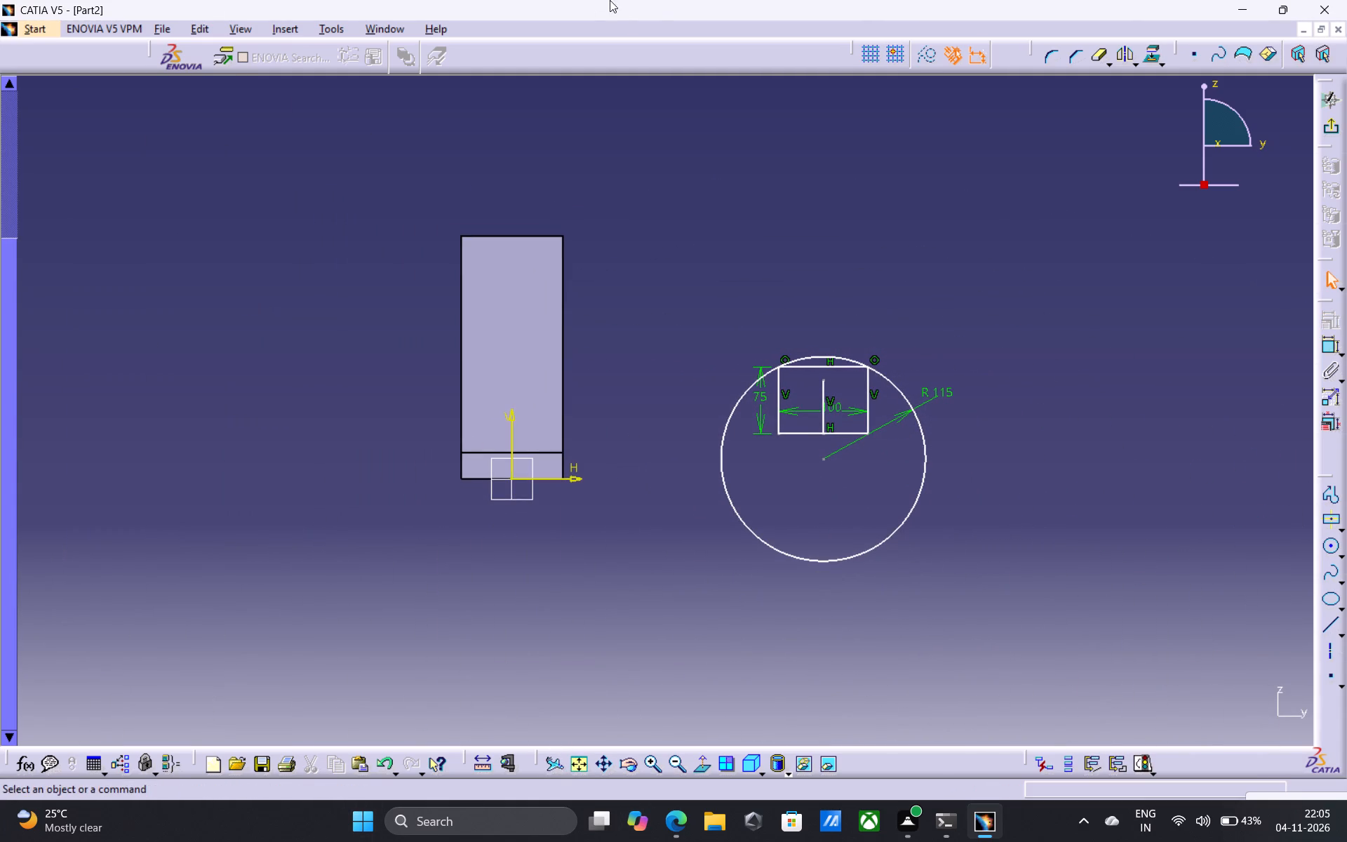
double_click(1100, 55)
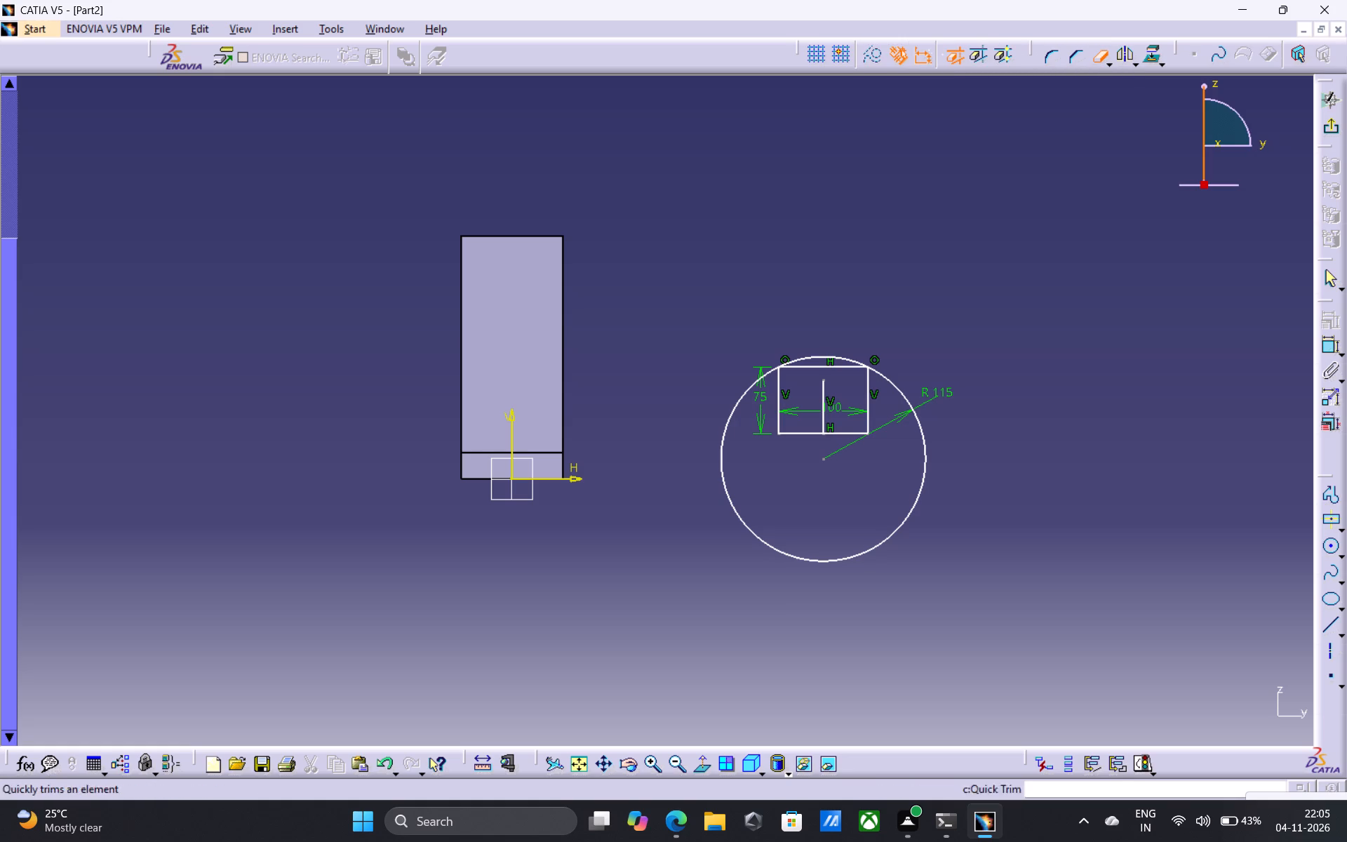
click(894, 387)
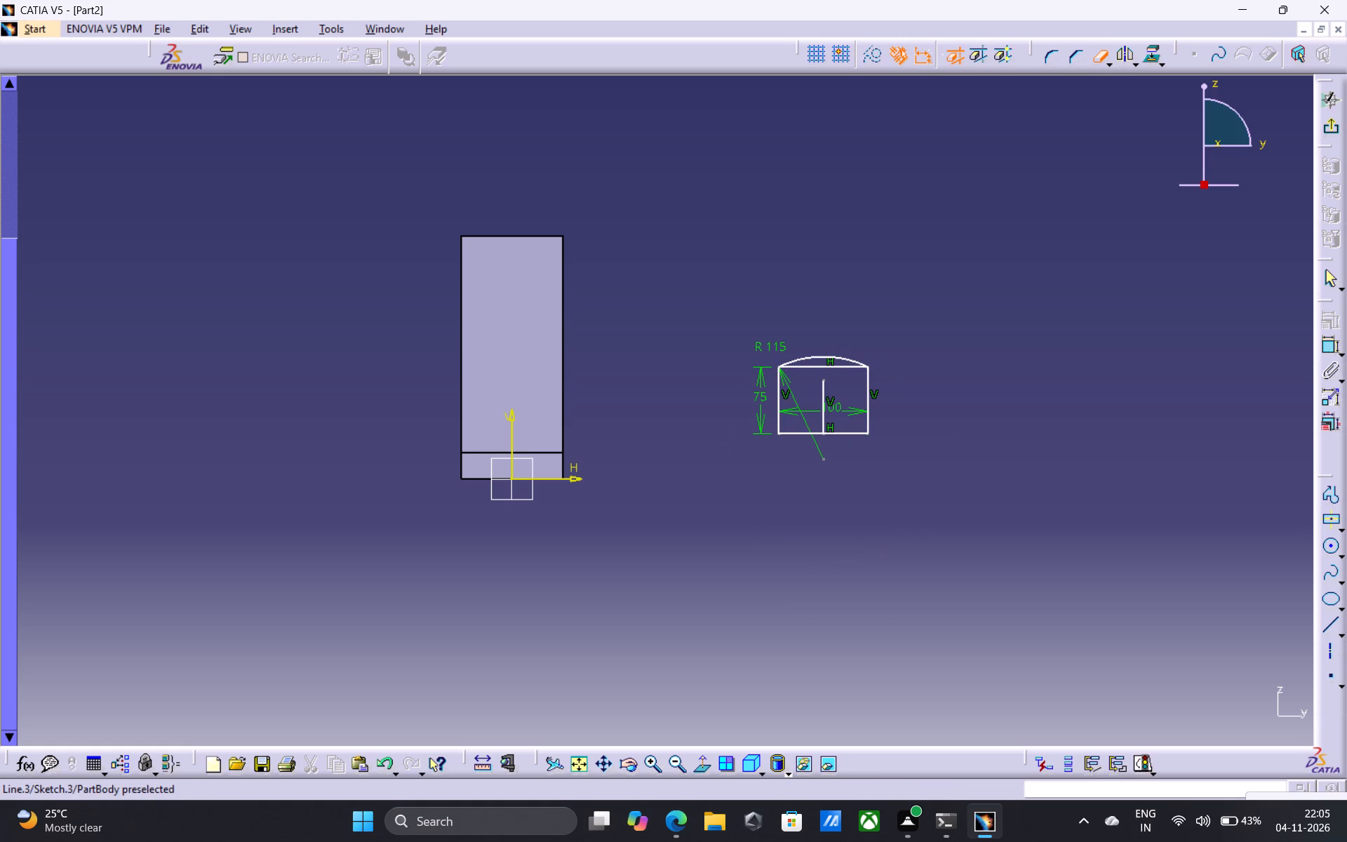
click(812, 368)
click(825, 387)
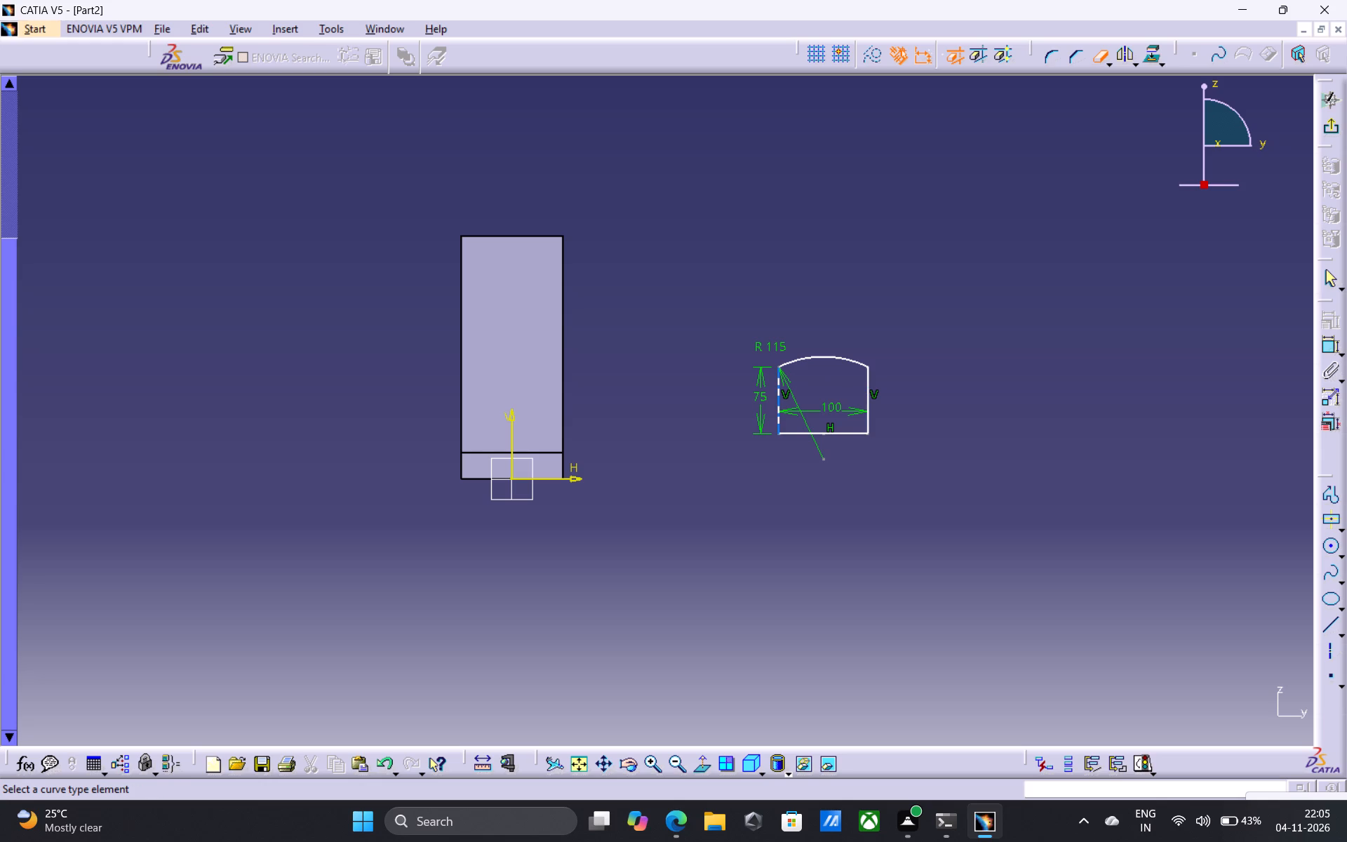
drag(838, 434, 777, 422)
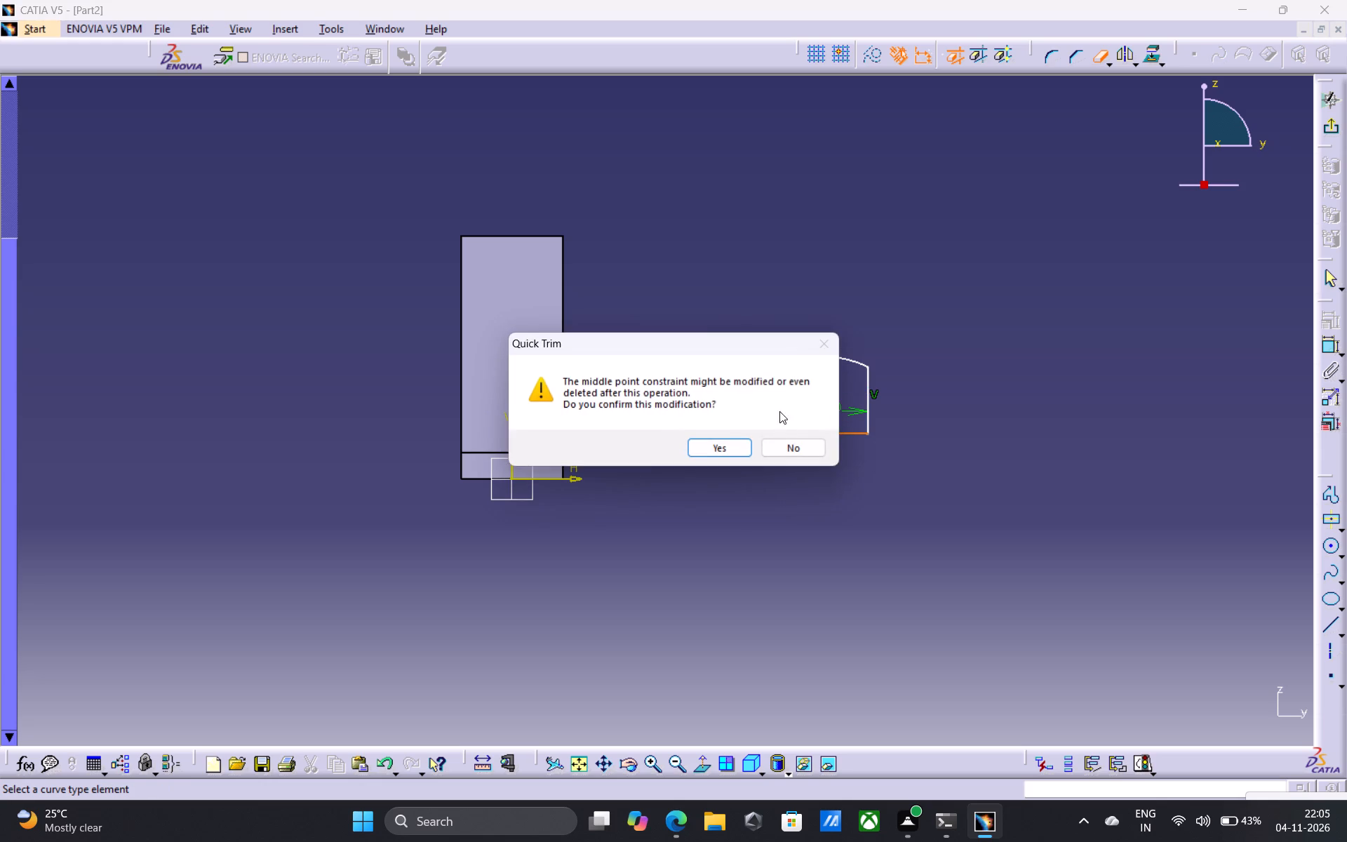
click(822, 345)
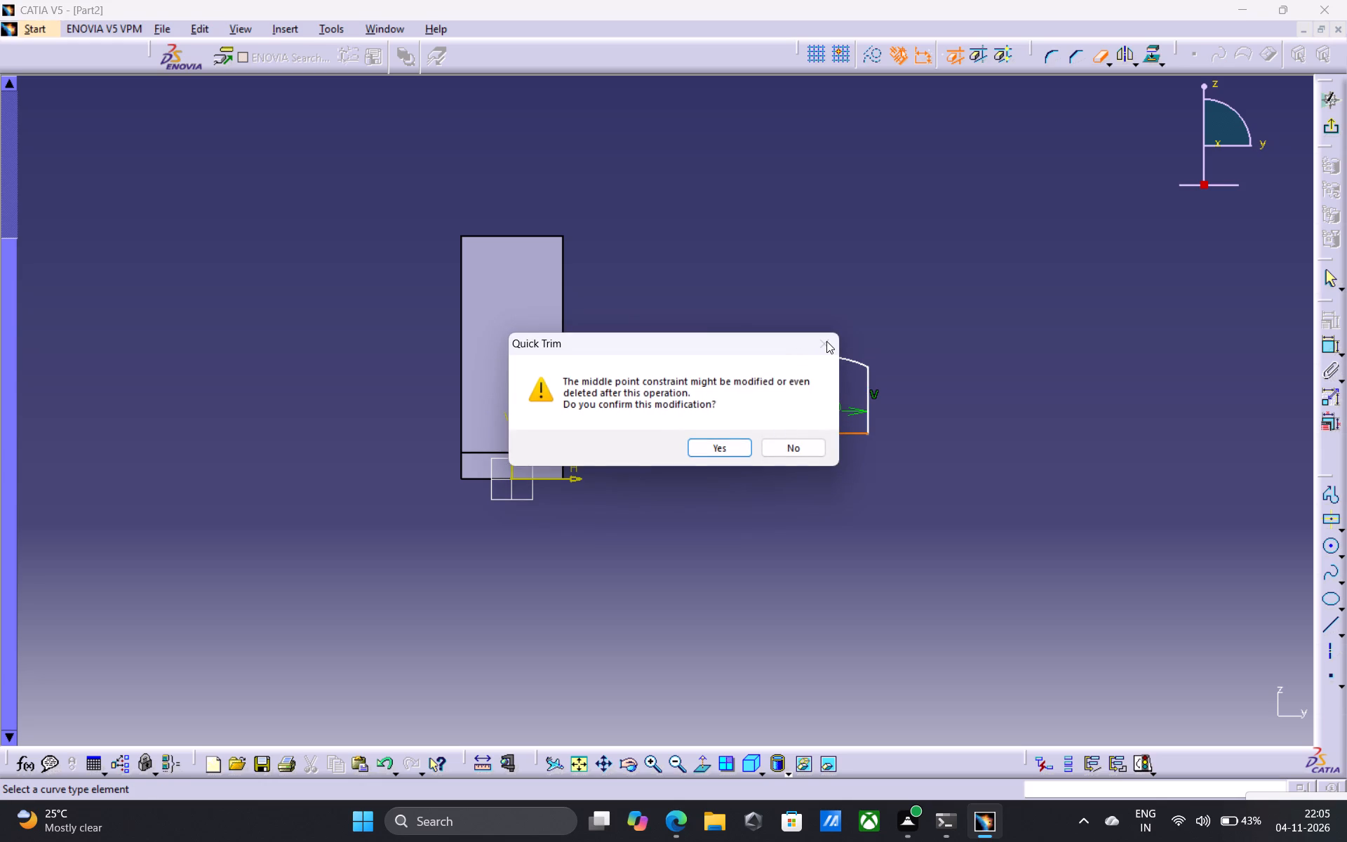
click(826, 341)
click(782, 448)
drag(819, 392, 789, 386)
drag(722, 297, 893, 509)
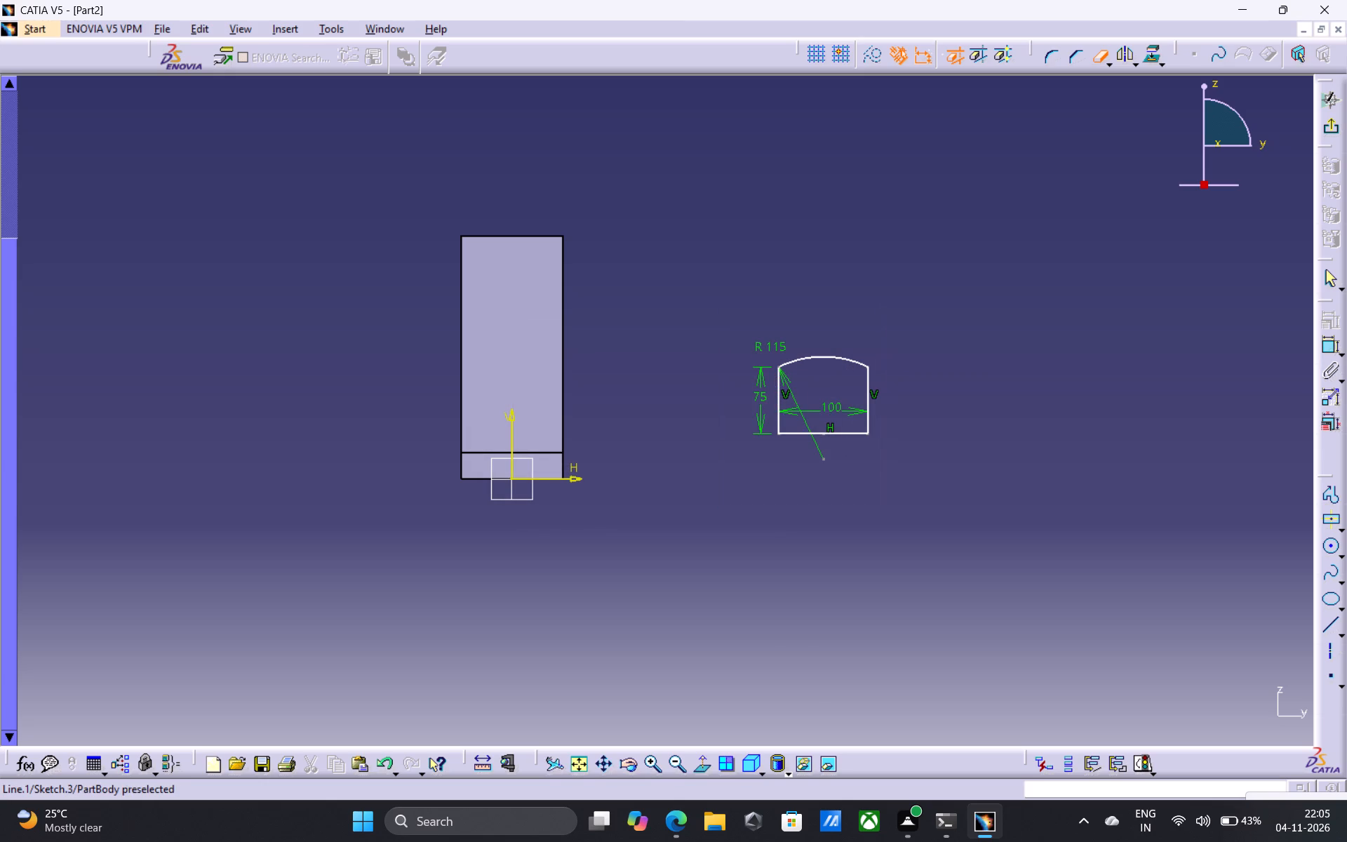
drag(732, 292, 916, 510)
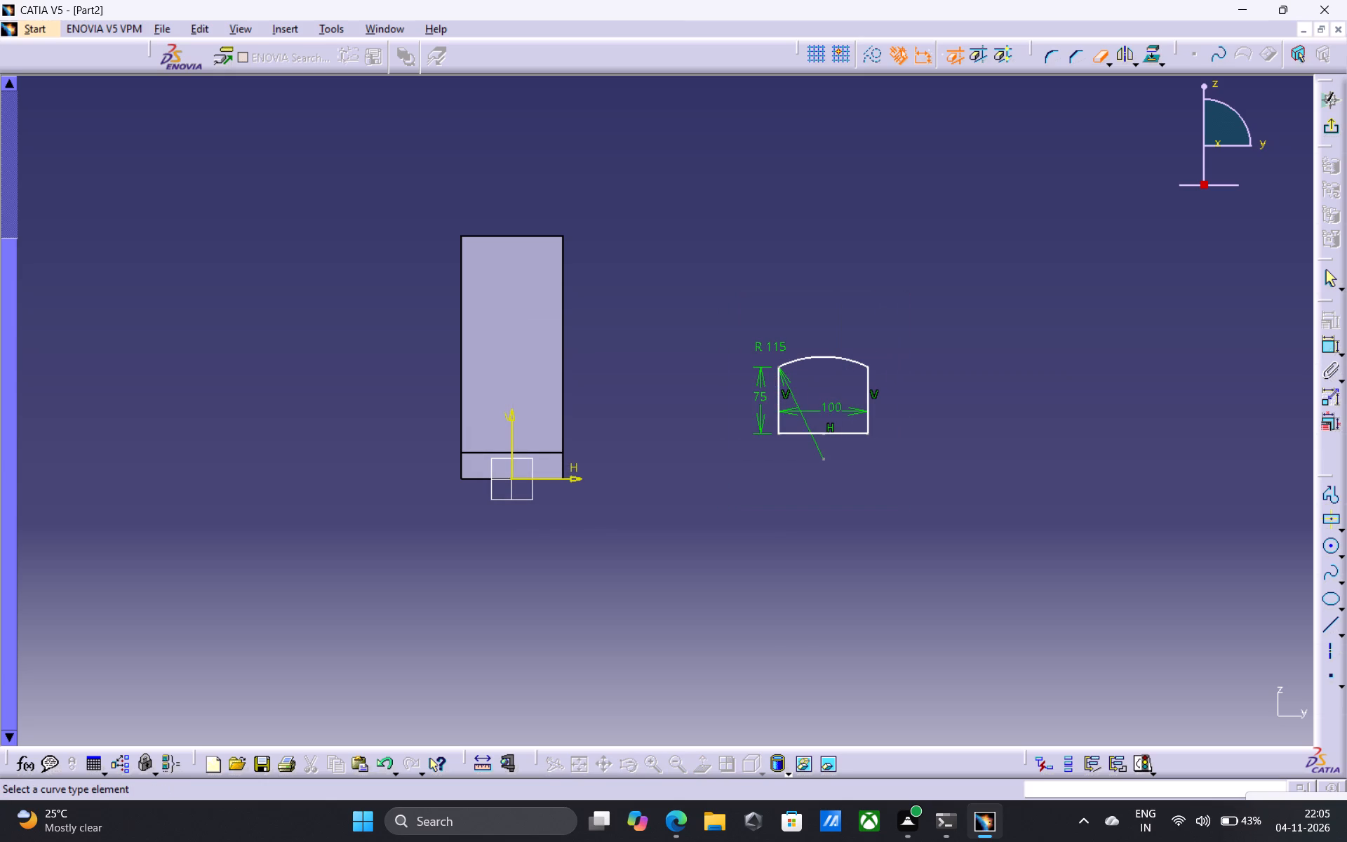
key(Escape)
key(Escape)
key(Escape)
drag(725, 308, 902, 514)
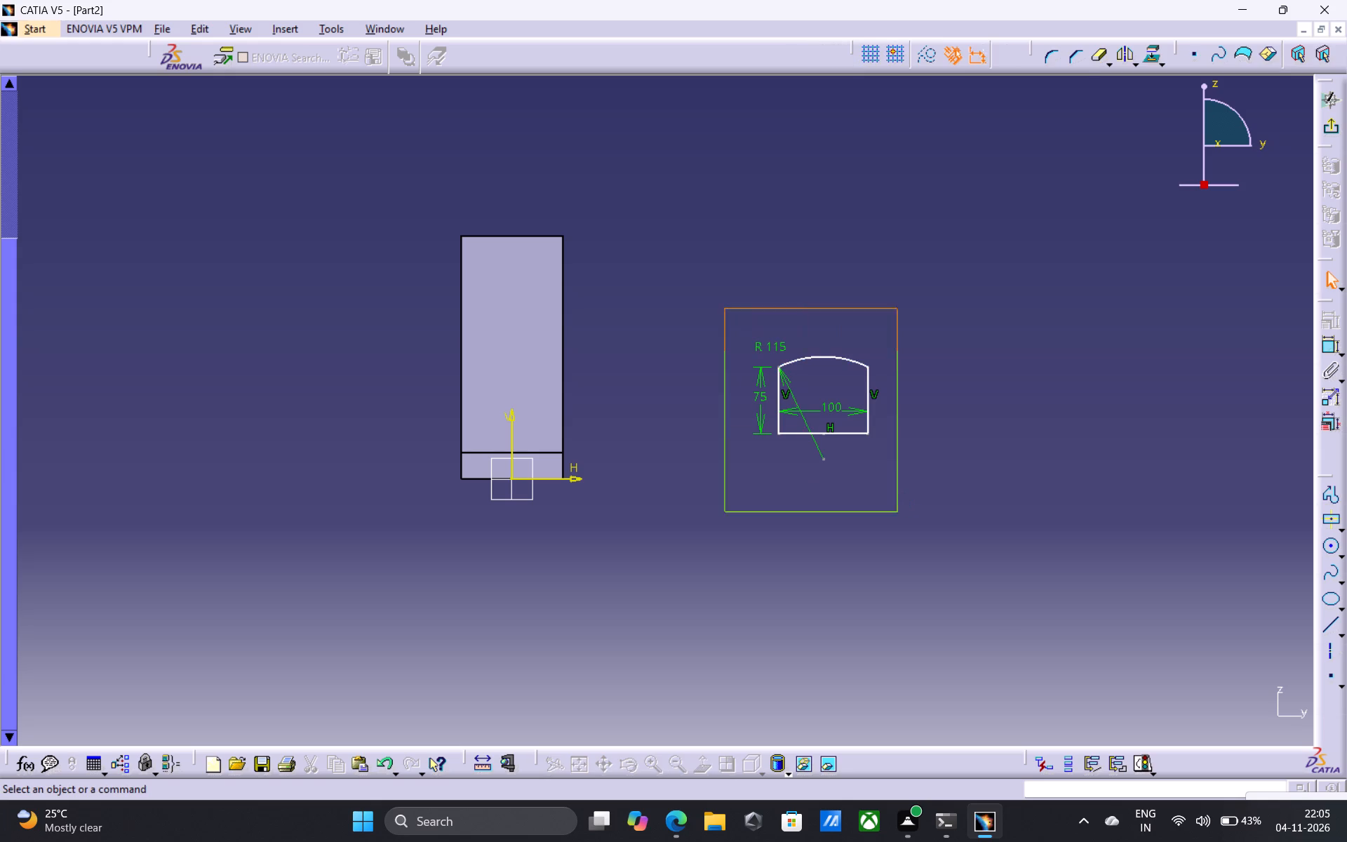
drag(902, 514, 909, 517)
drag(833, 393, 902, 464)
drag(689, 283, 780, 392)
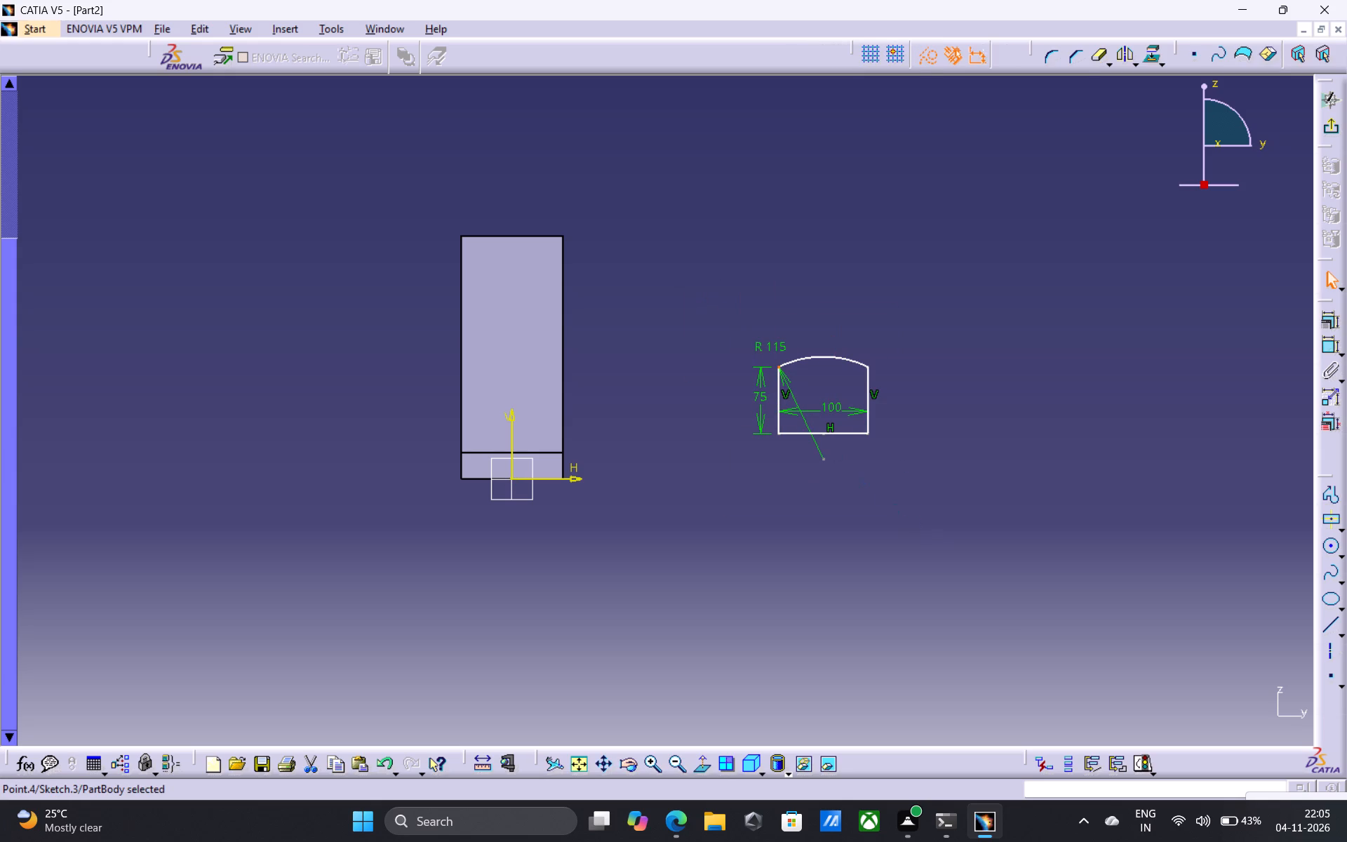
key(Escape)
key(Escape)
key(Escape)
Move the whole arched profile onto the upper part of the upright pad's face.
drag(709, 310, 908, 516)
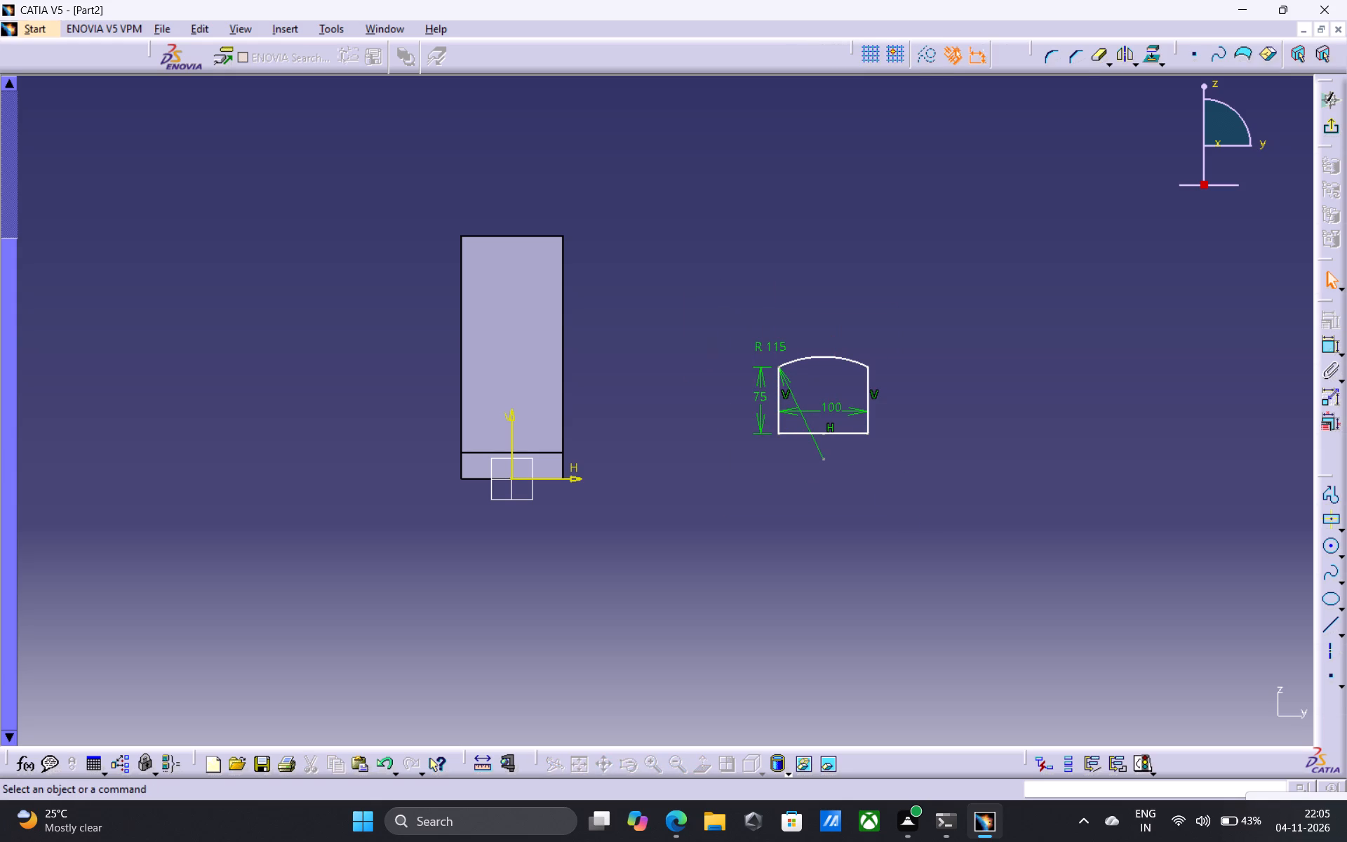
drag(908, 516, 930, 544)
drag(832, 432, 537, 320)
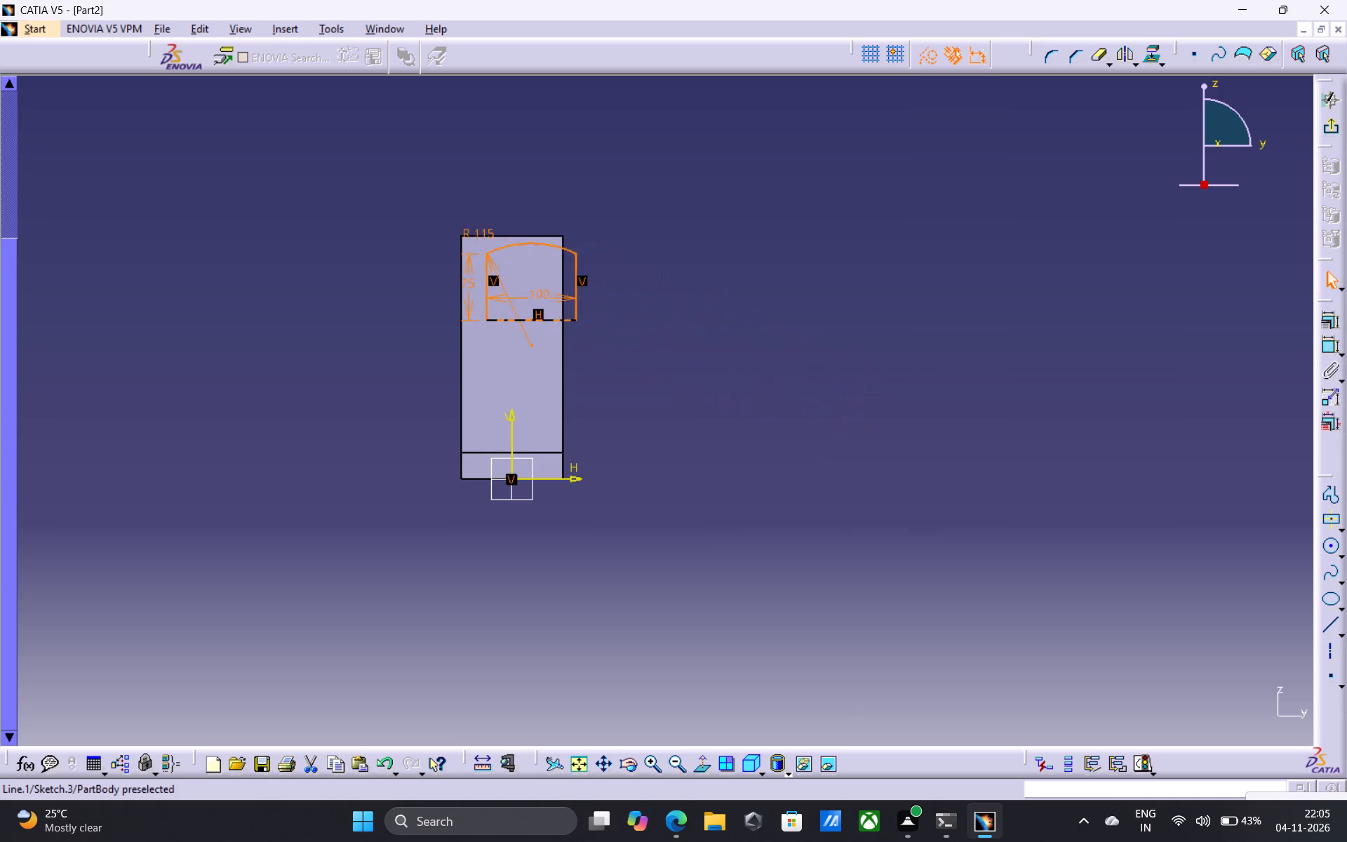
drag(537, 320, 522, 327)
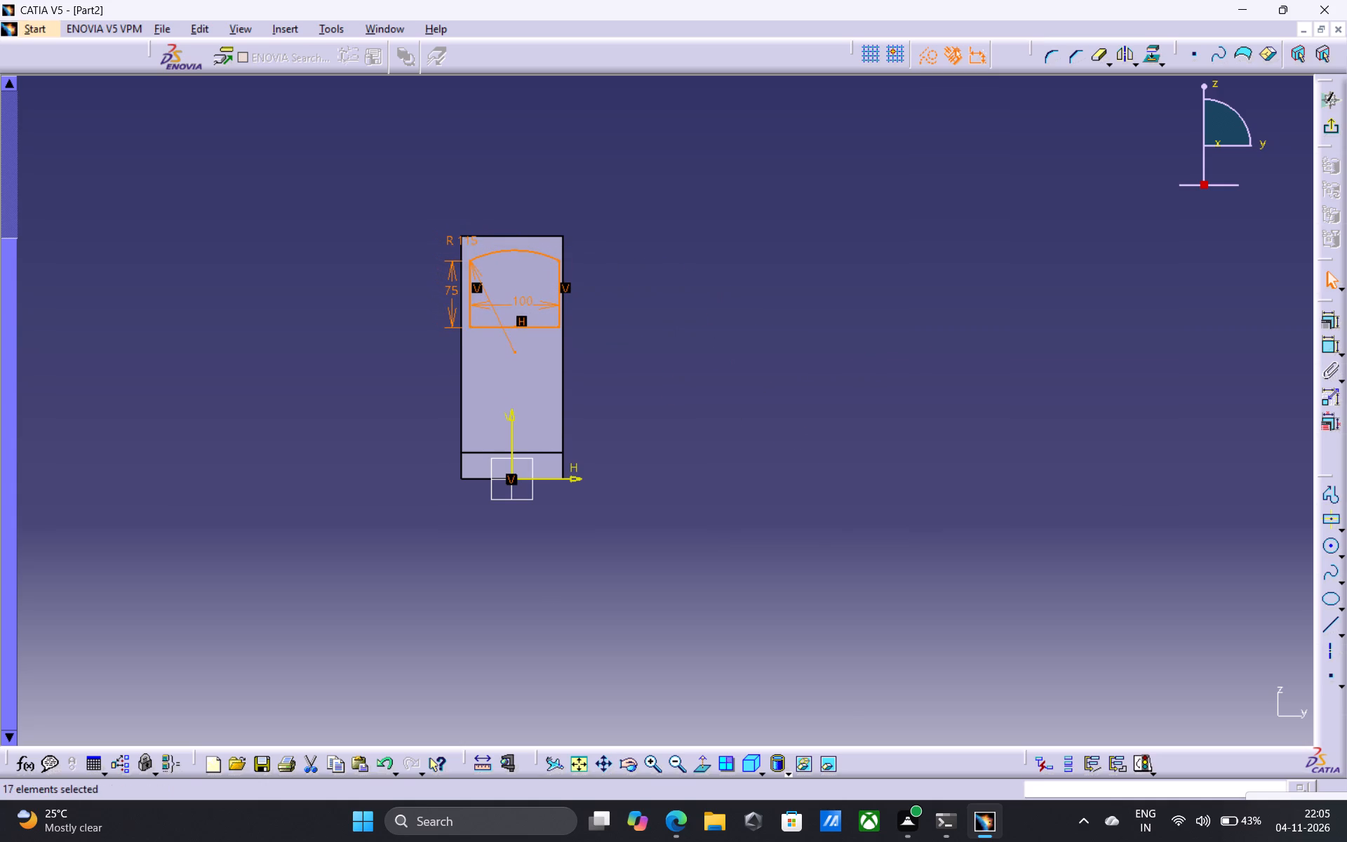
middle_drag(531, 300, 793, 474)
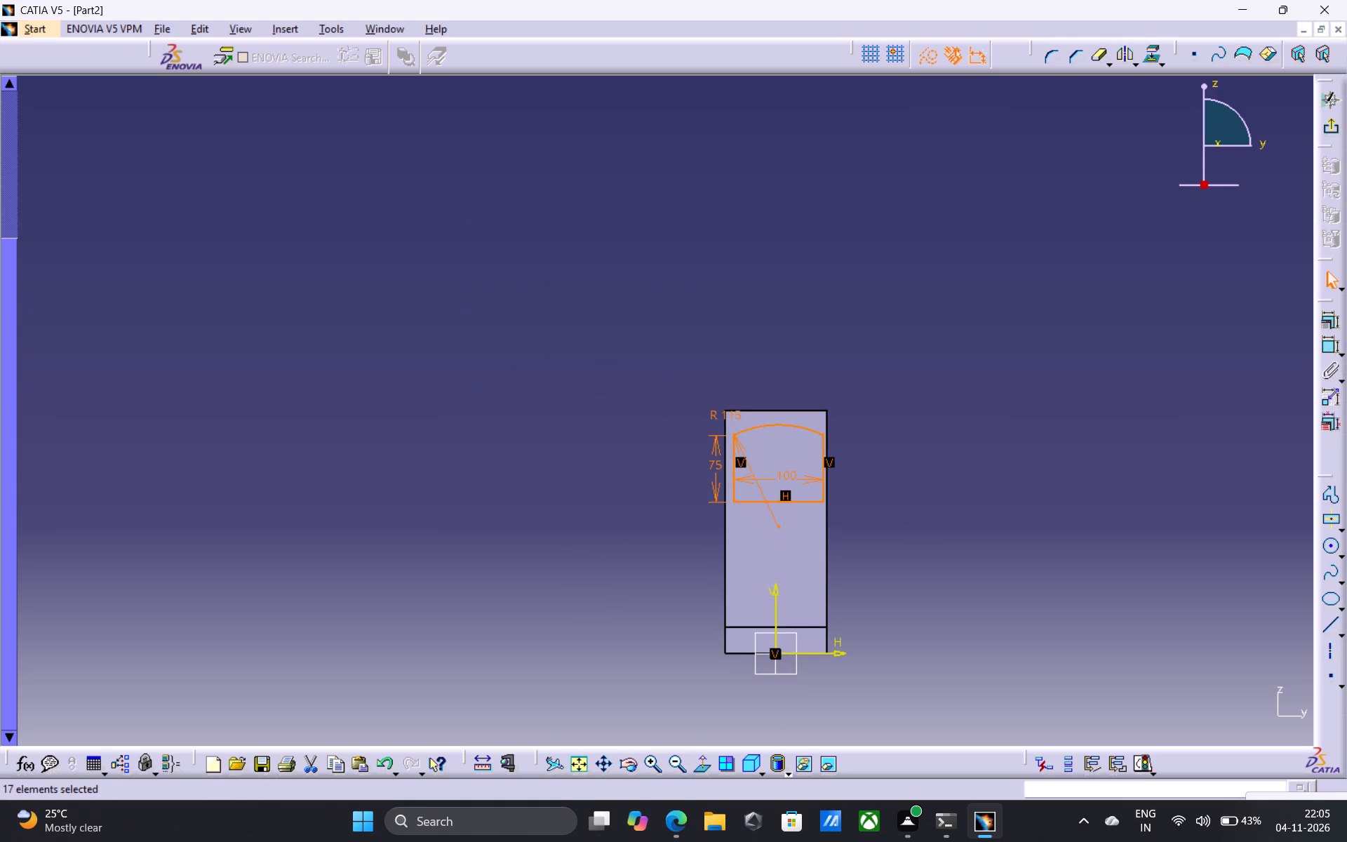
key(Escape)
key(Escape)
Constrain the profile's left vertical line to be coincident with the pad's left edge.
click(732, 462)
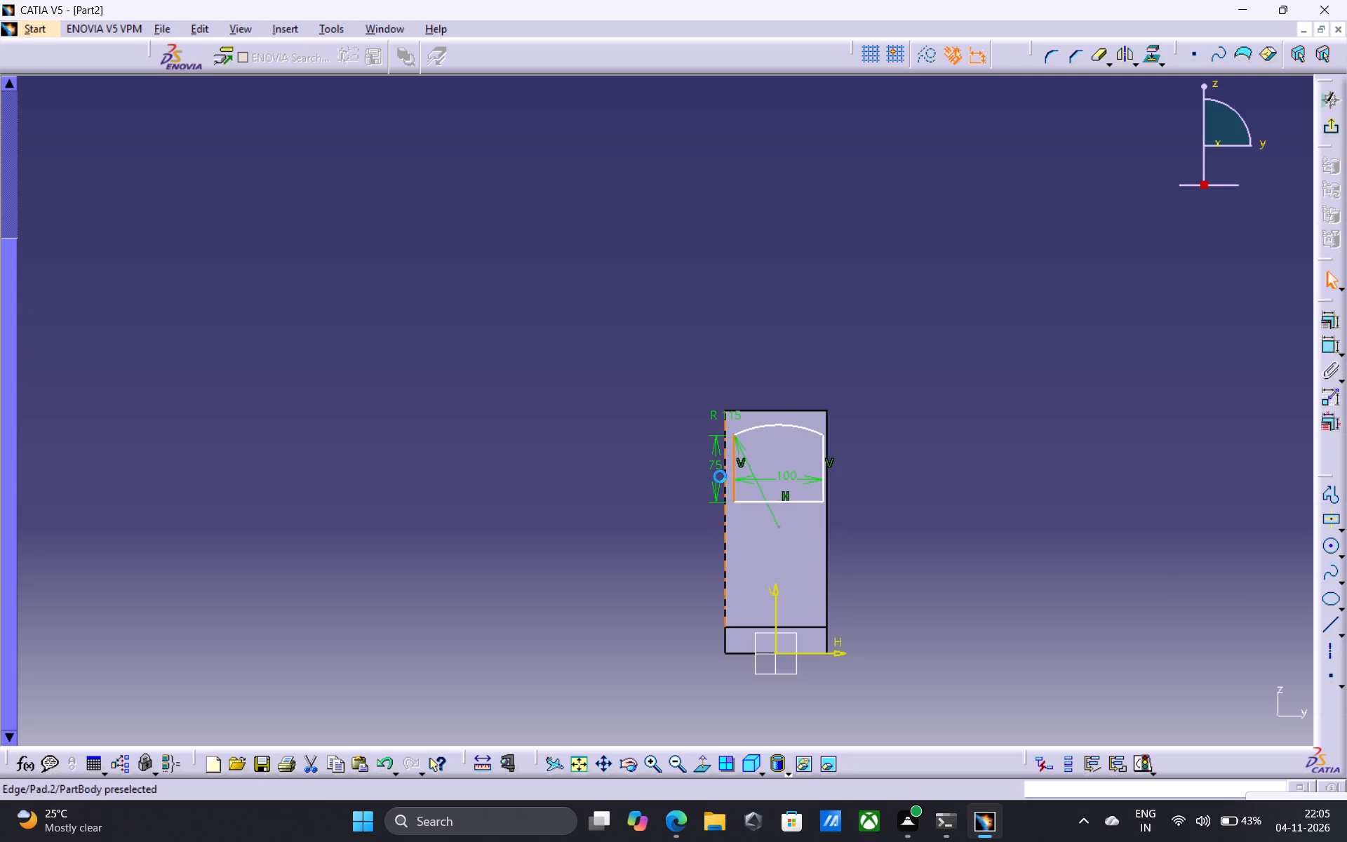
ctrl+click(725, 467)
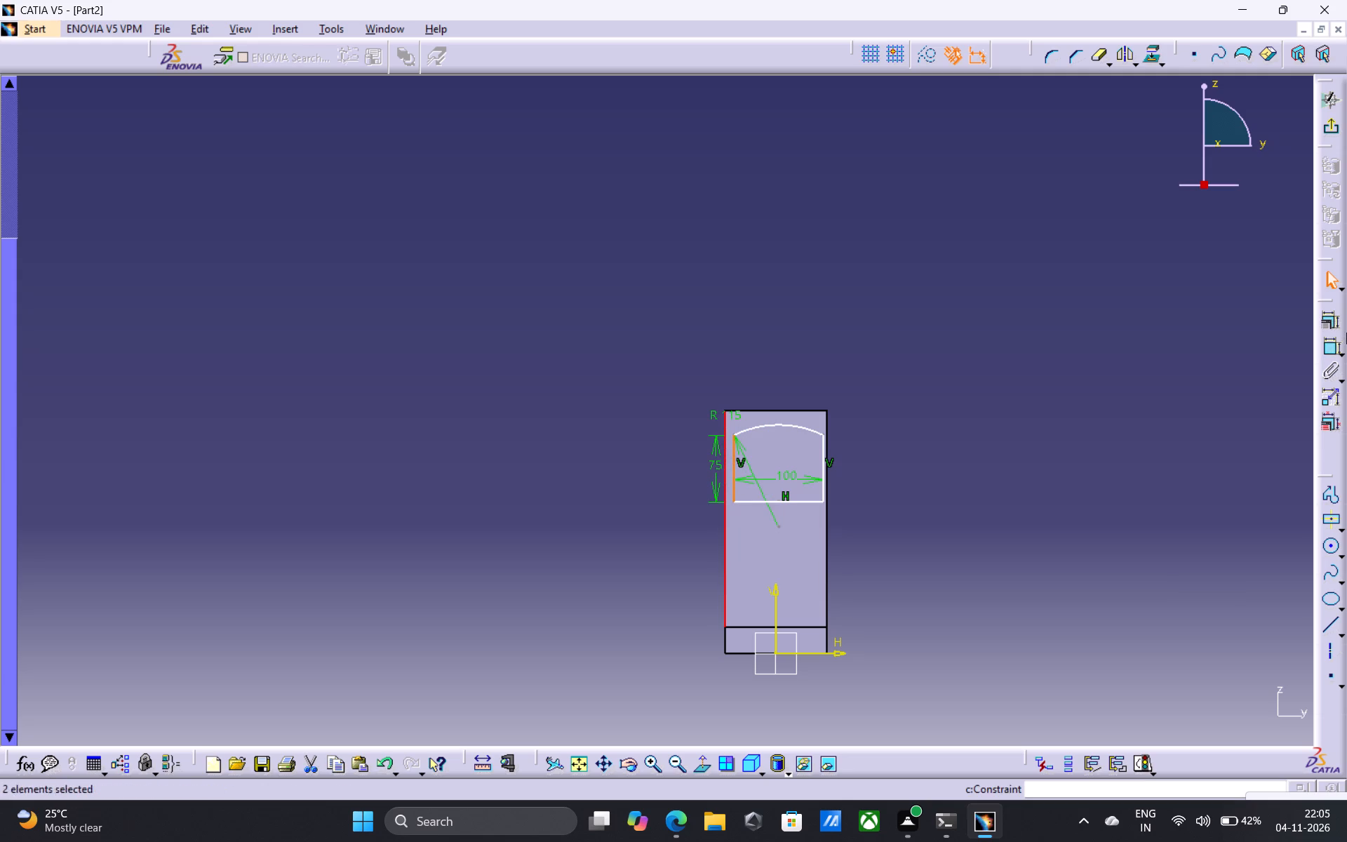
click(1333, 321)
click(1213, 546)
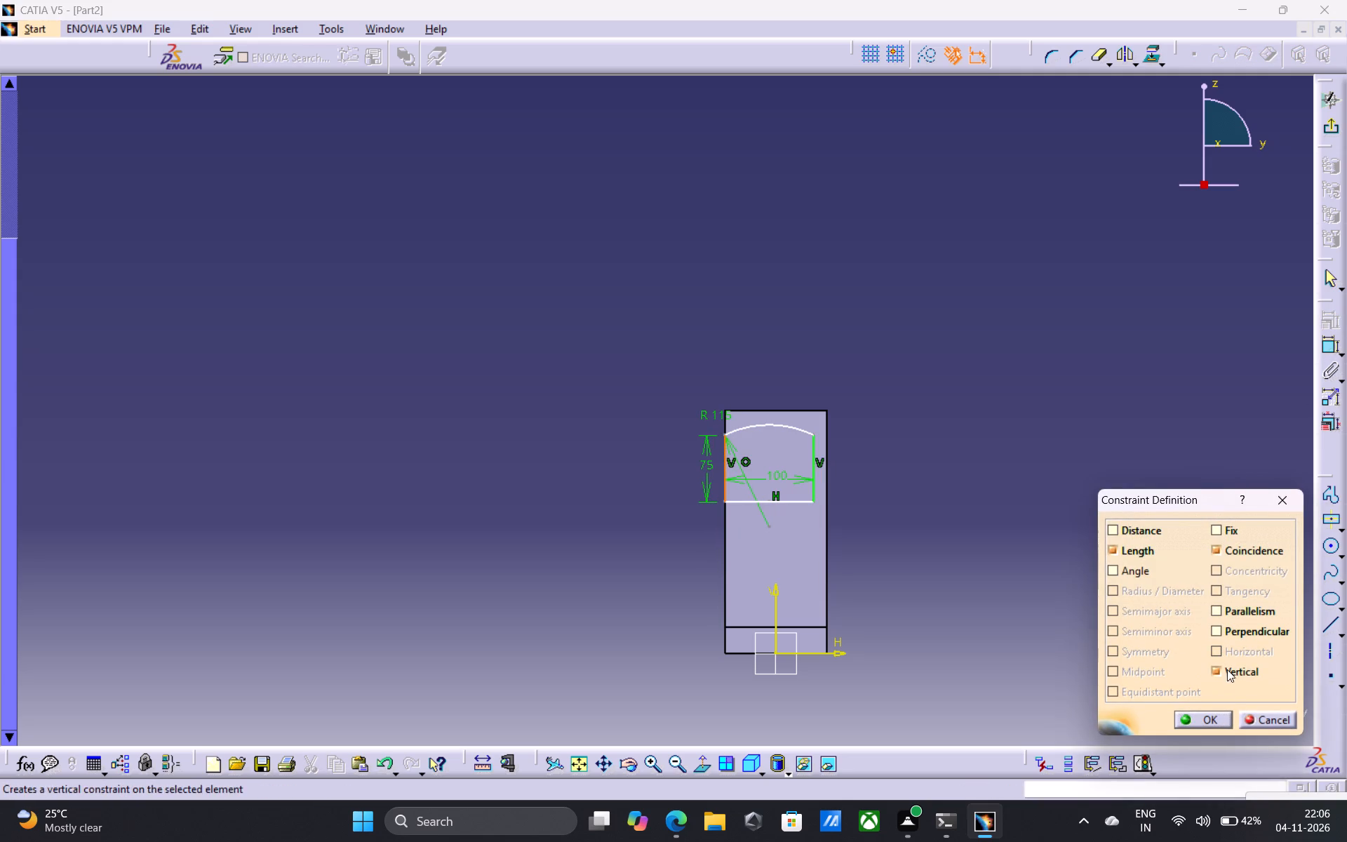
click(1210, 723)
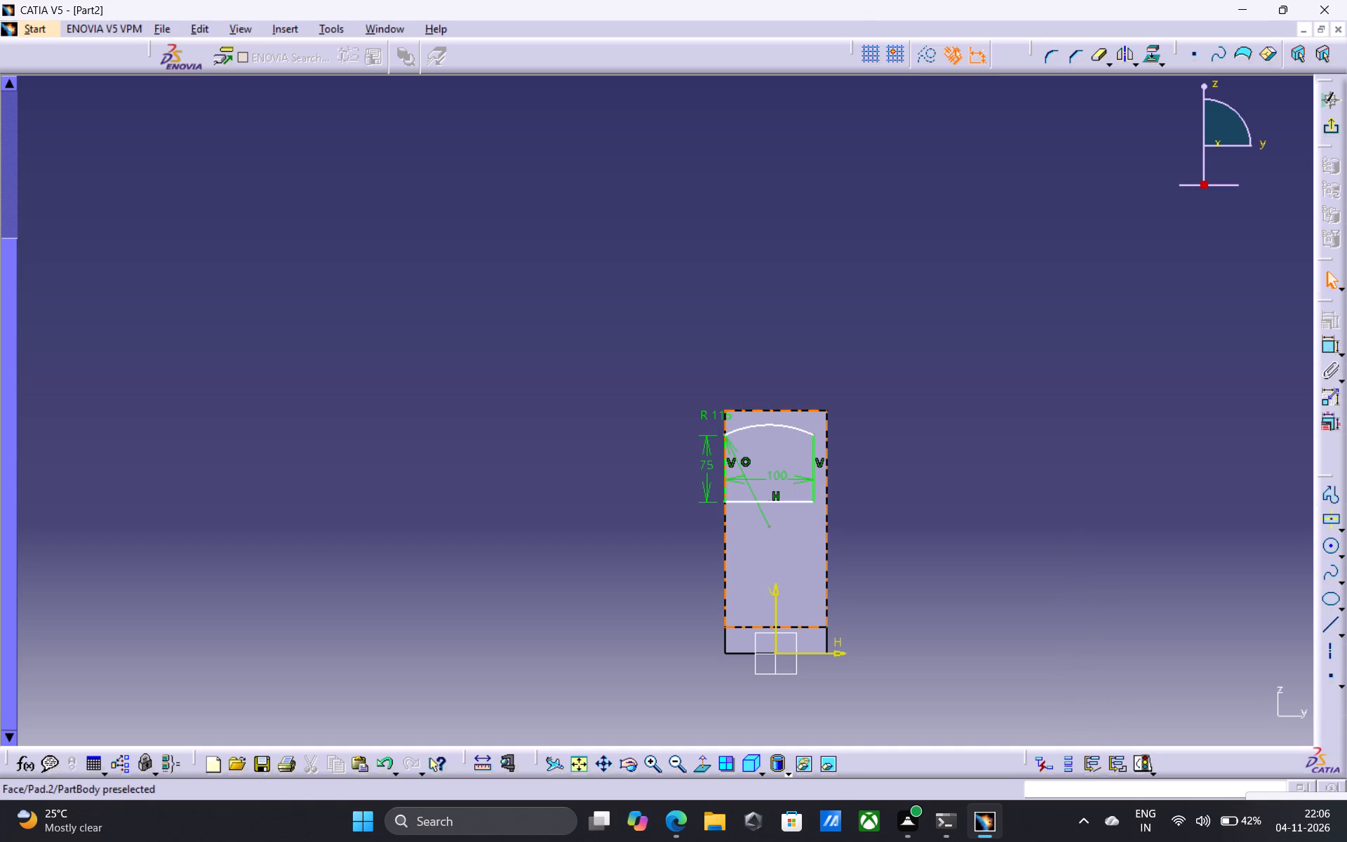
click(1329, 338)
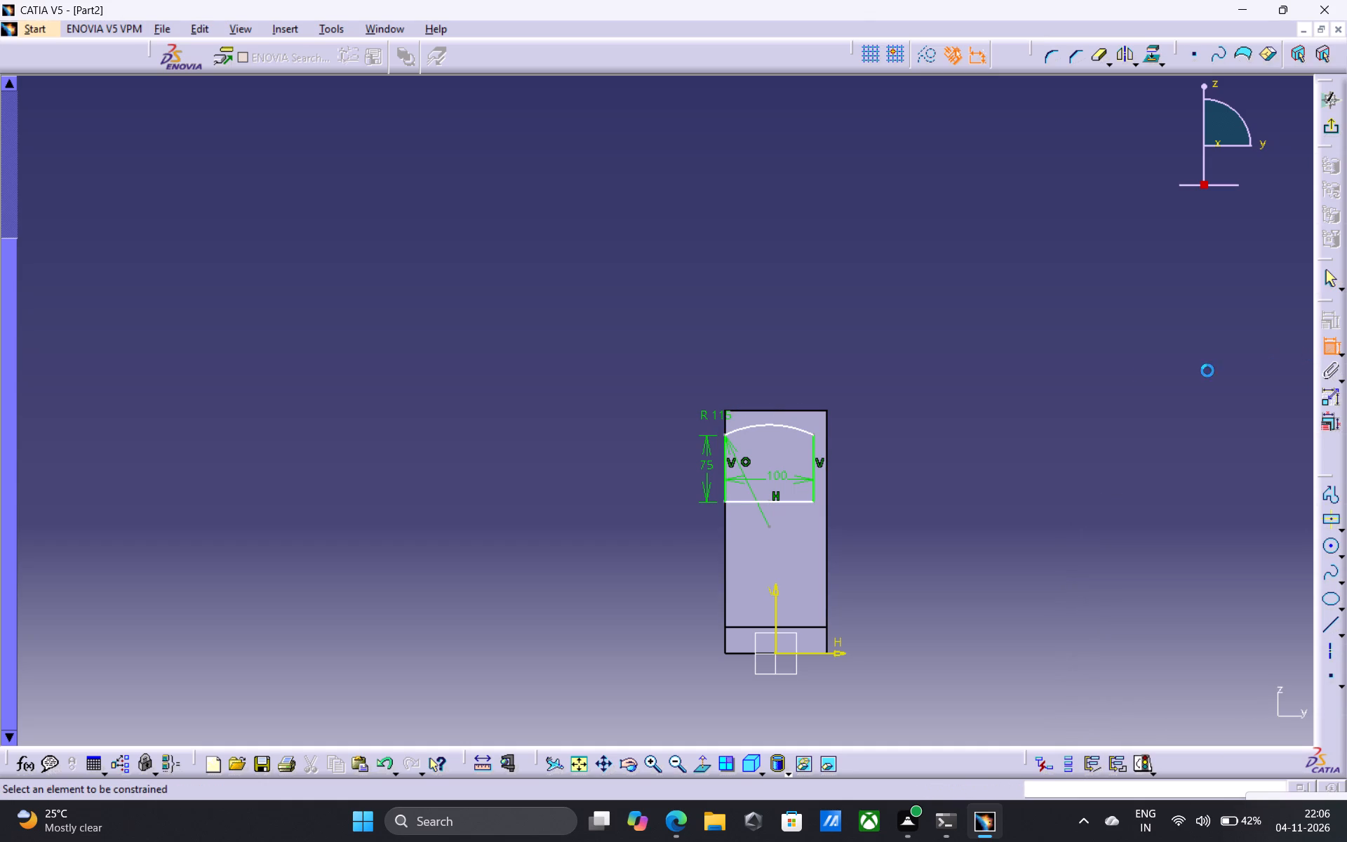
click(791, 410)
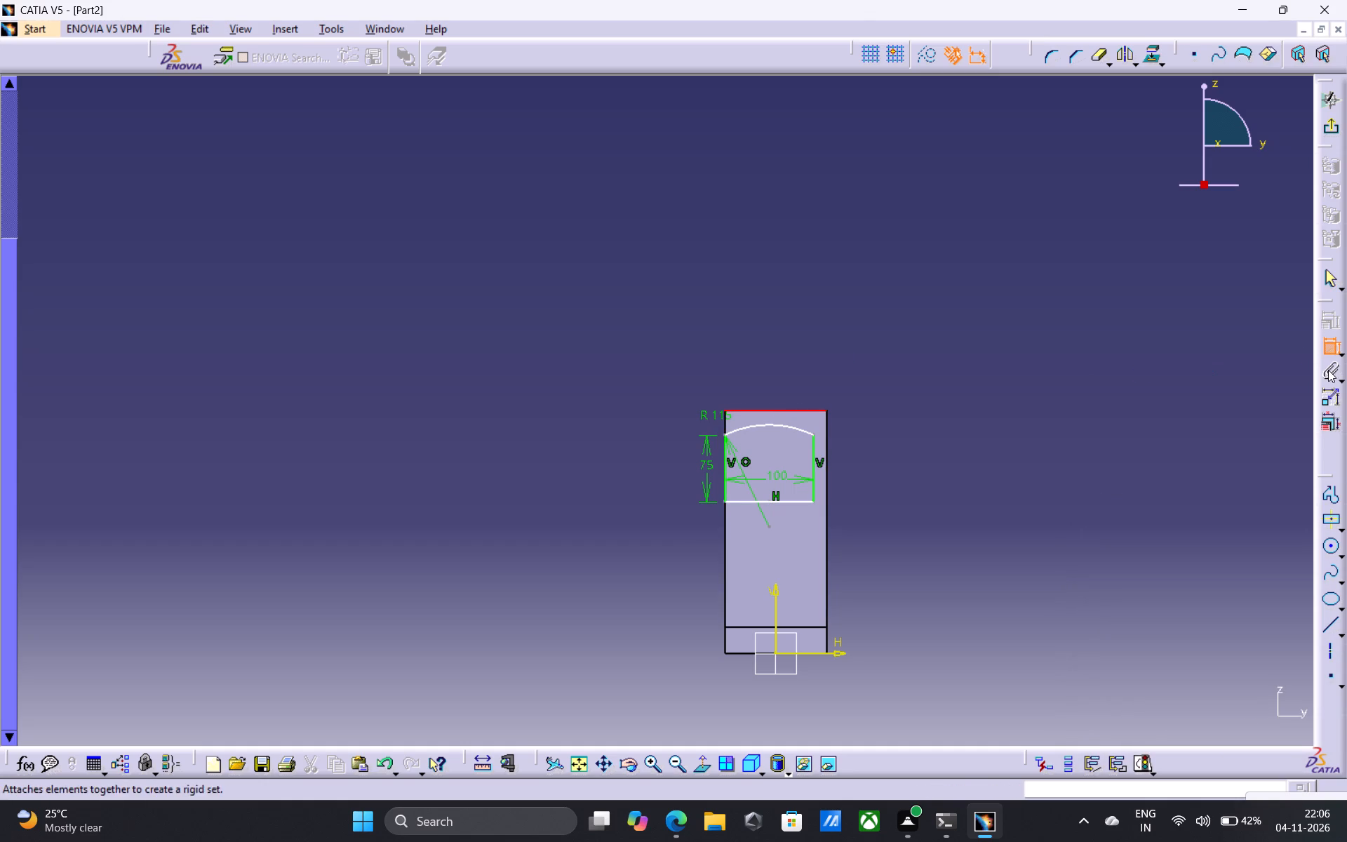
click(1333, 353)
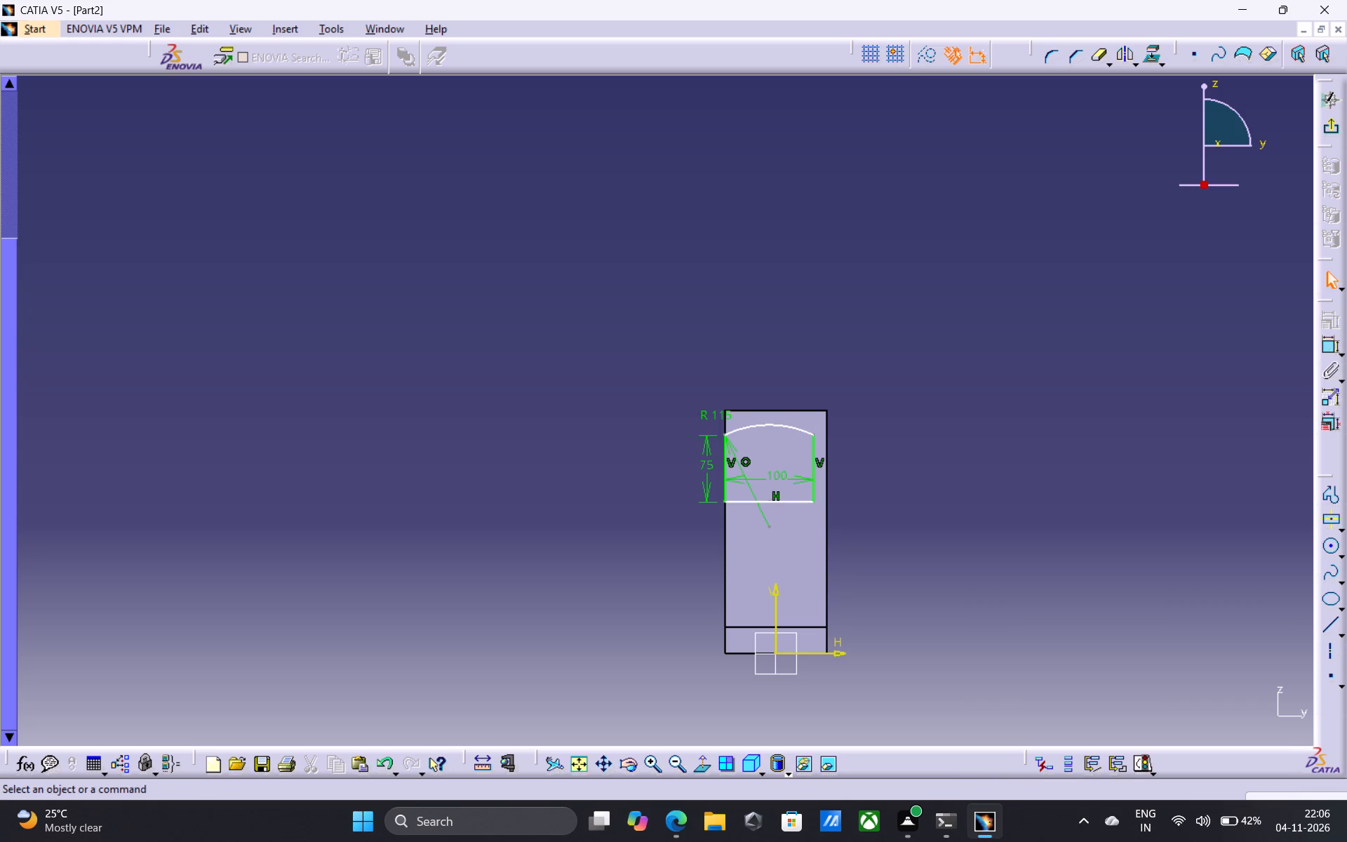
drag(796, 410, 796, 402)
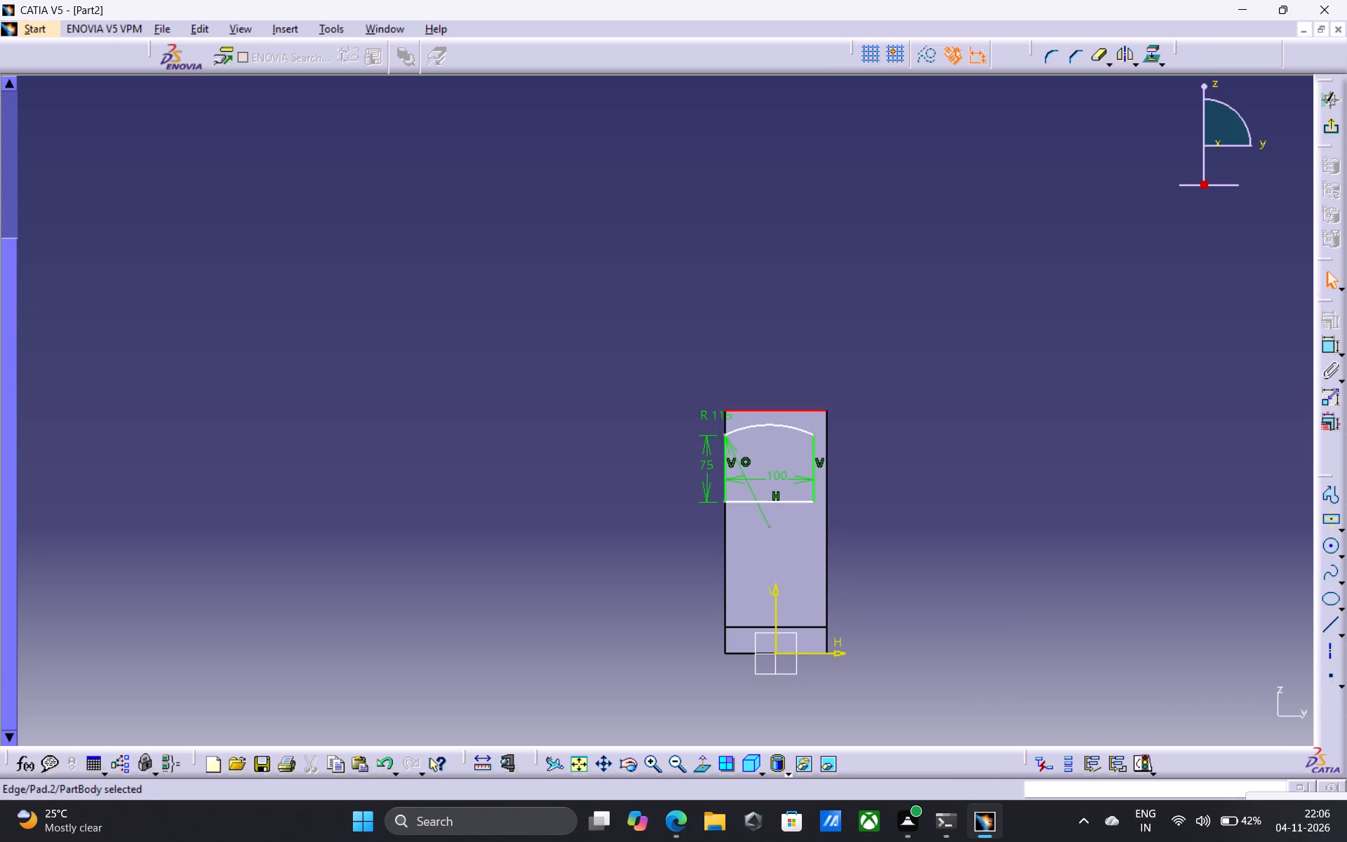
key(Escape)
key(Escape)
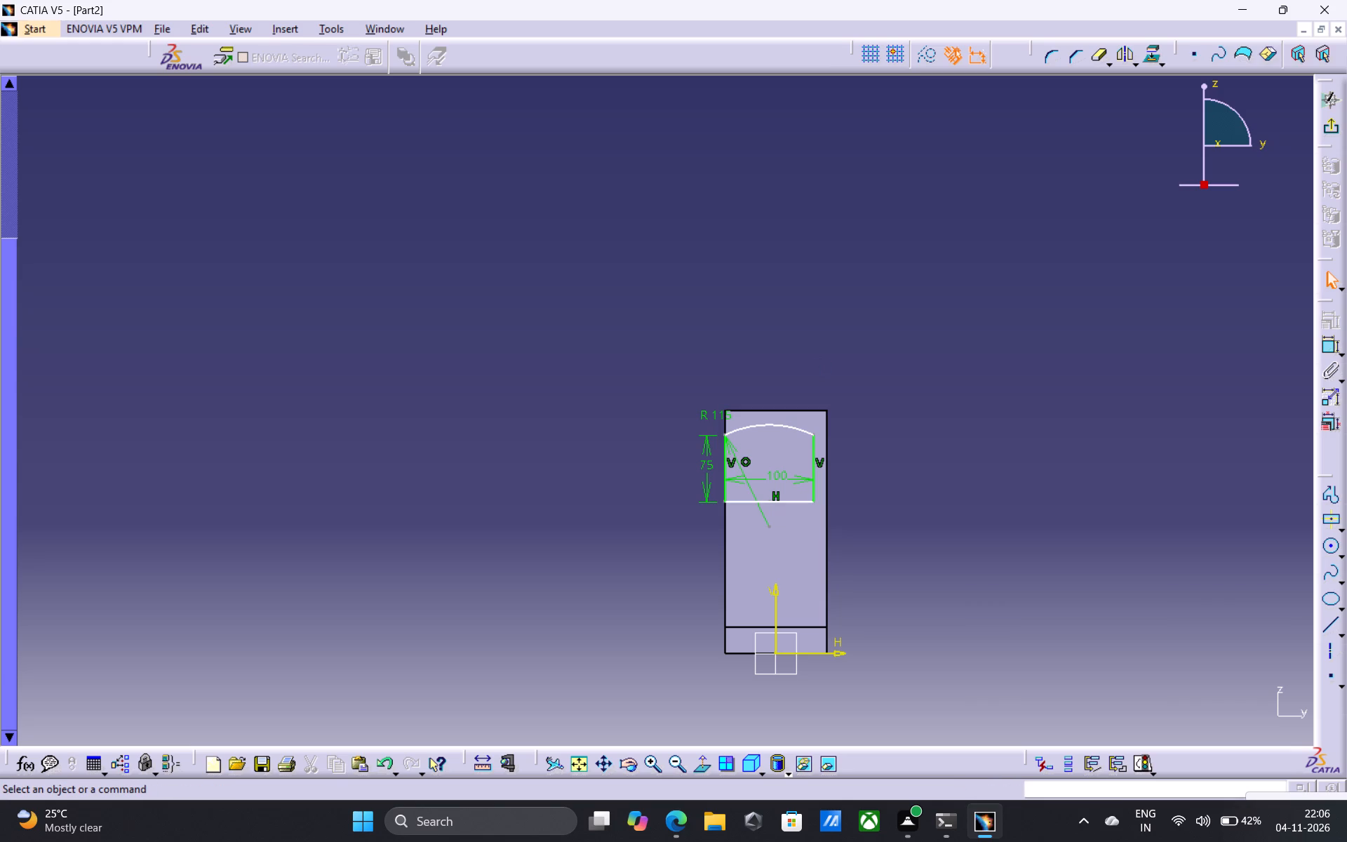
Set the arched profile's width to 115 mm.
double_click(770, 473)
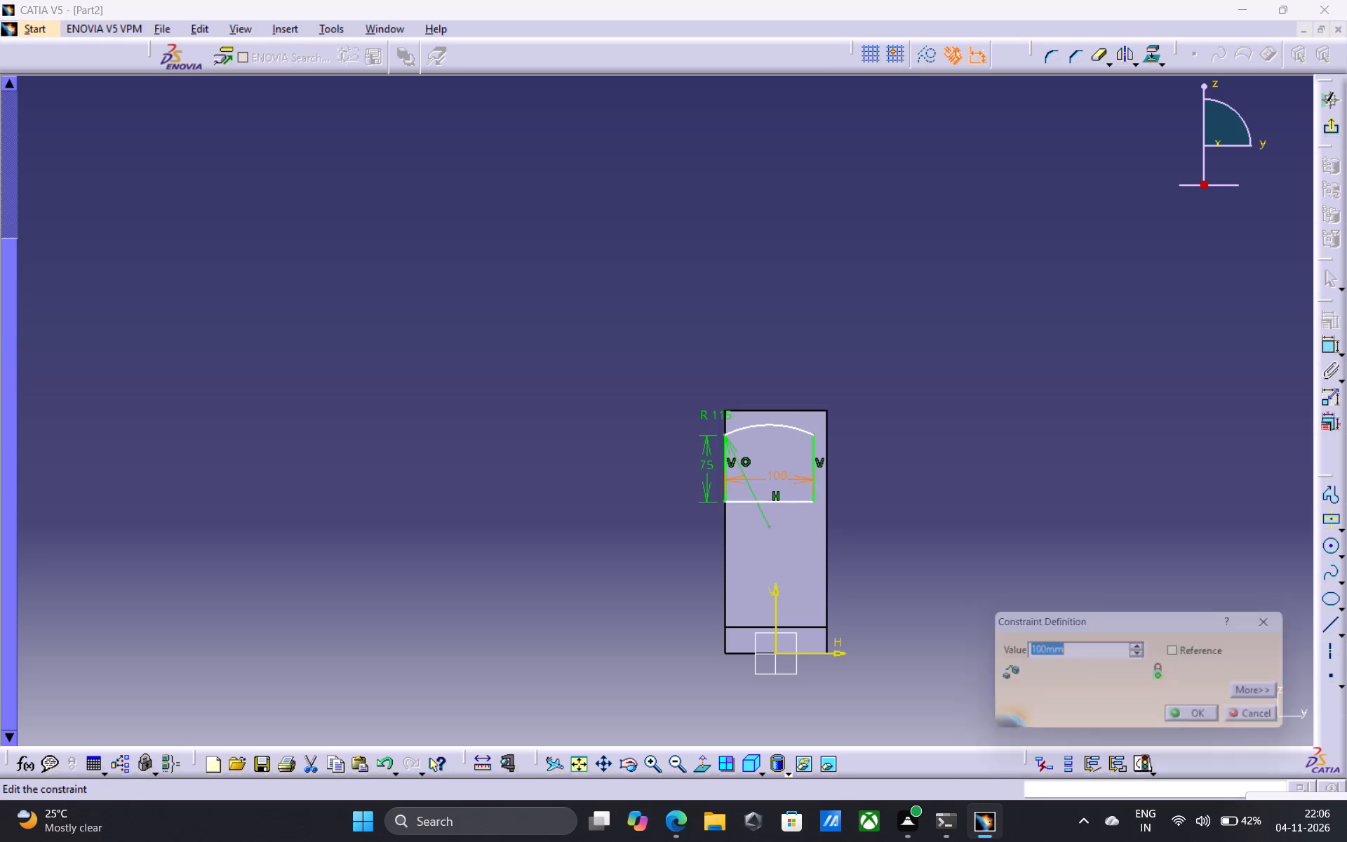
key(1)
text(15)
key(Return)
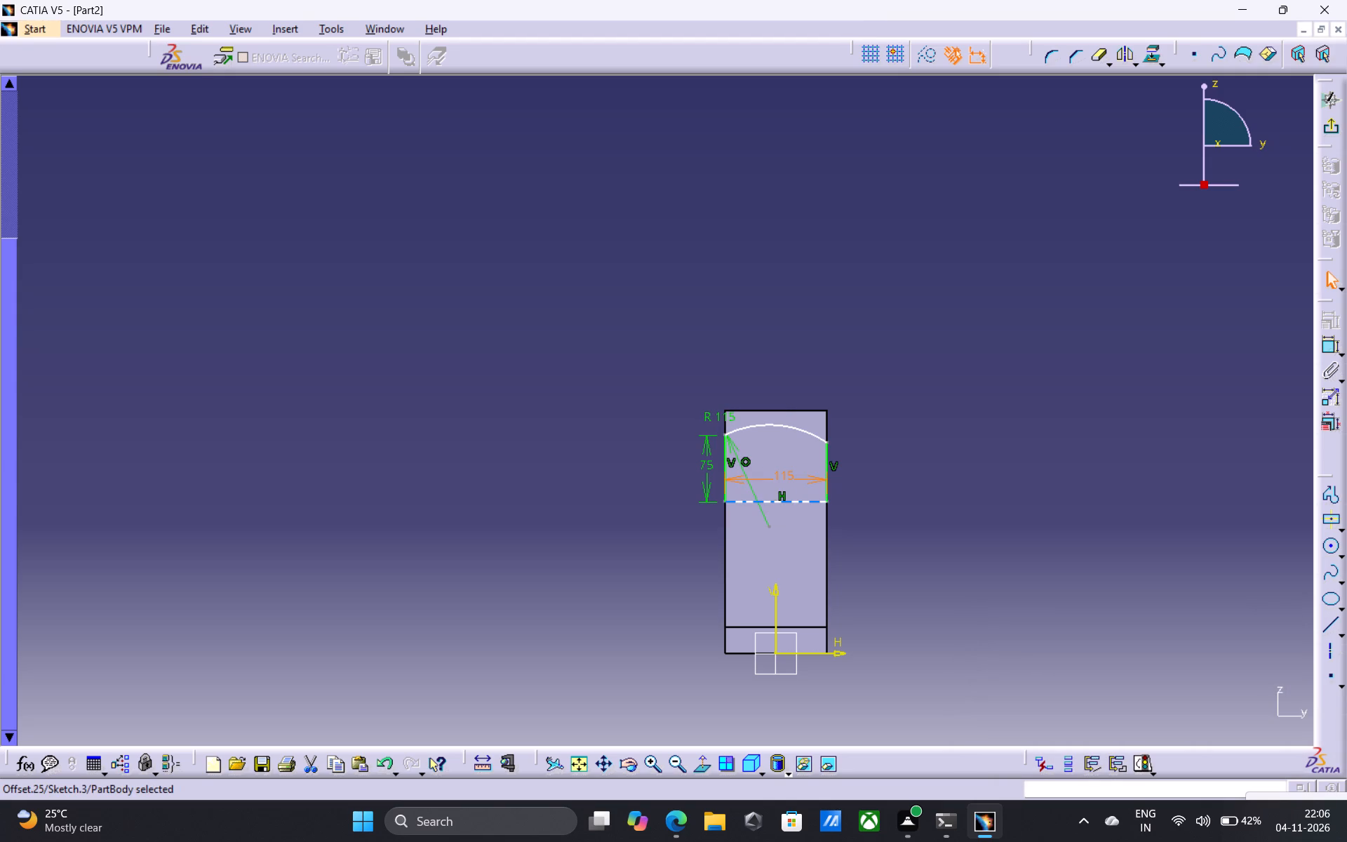
Undo the edits back to the untrimmed rectangle and R 115 circle, before the upper-left corner coincidence was added.
key(ctrl+z)
key(ctrl+z)
key(ctrl+z)
key(ctrl+z)
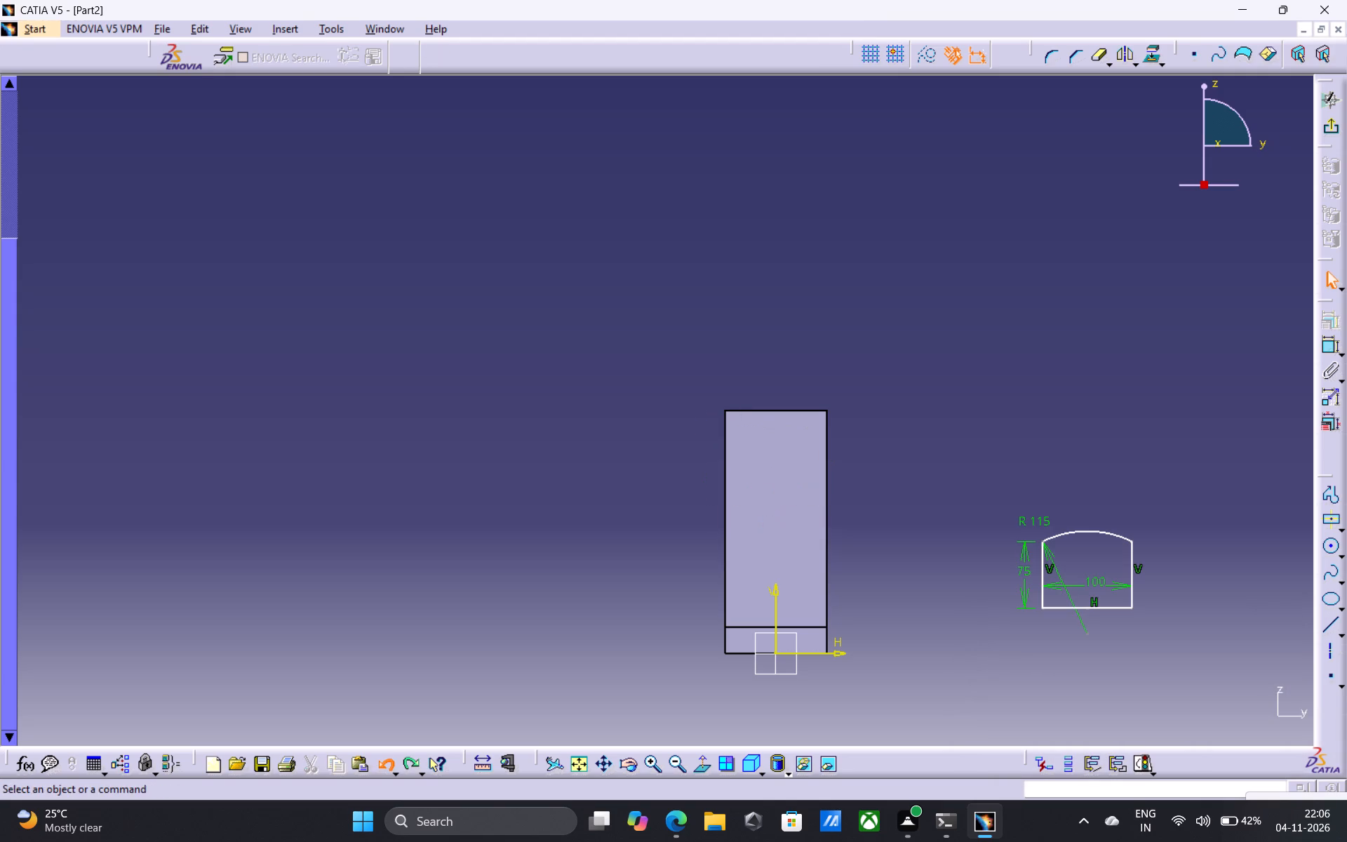
key(ctrl+z)
key(ctrl+z)
key(ctrl+z)
key(ctrl+z)
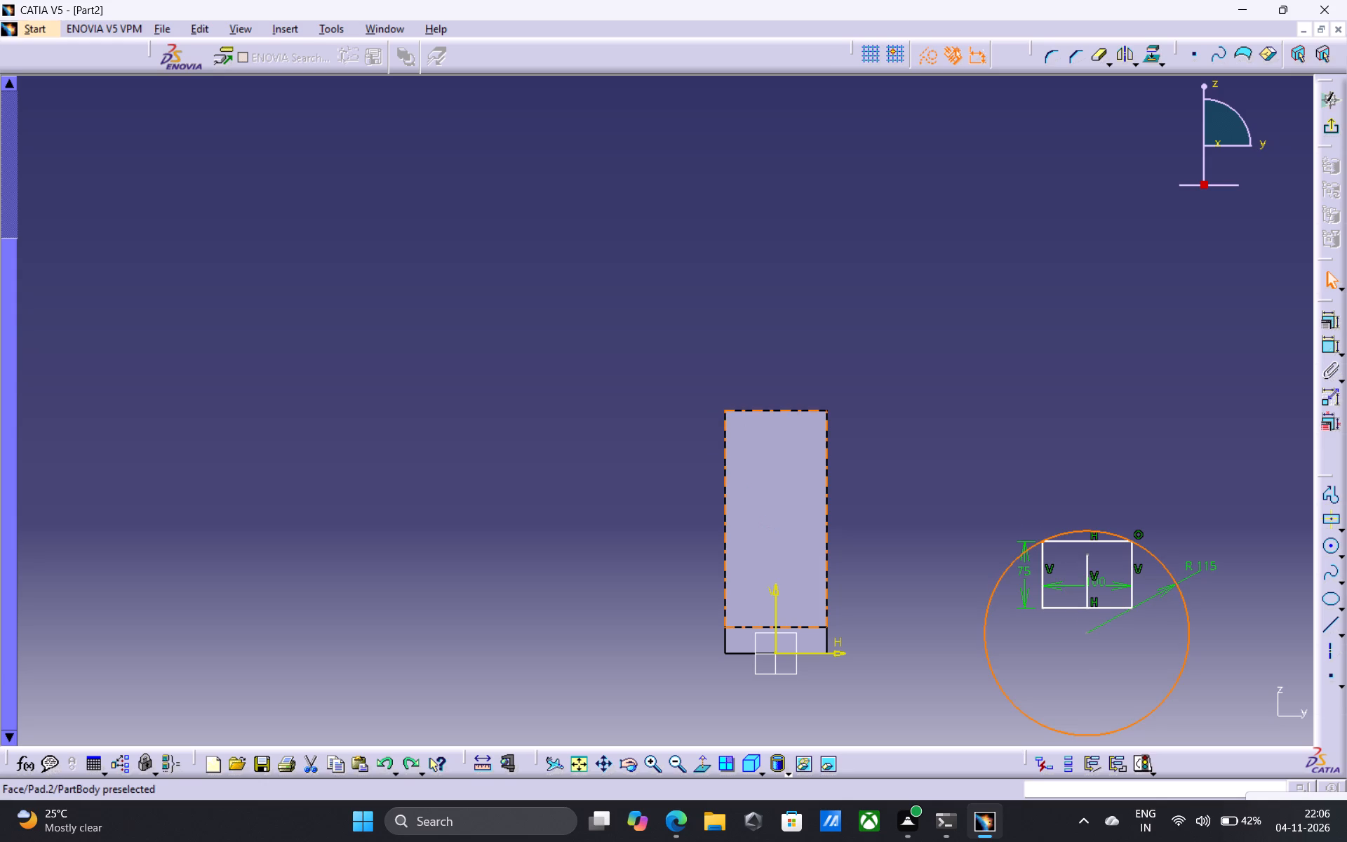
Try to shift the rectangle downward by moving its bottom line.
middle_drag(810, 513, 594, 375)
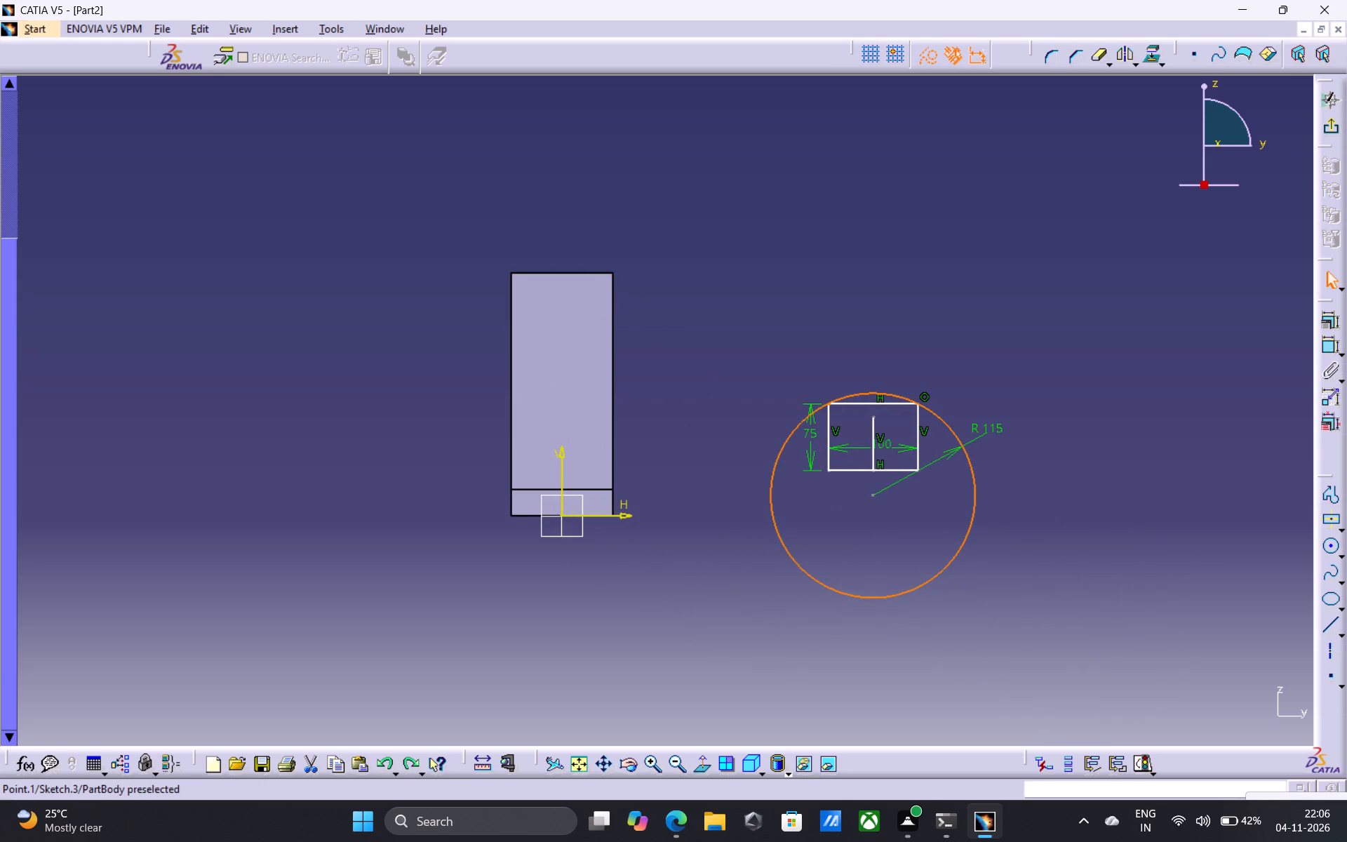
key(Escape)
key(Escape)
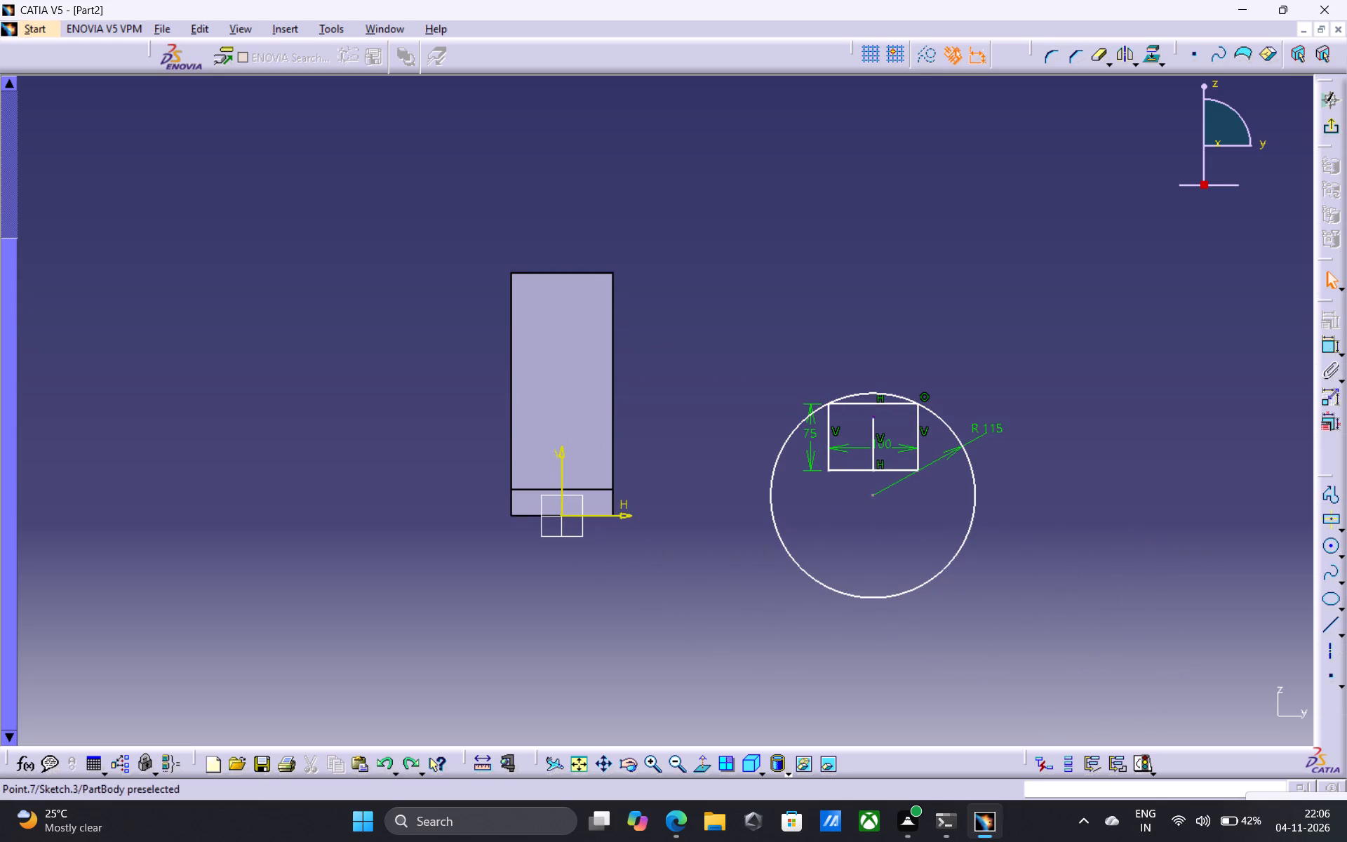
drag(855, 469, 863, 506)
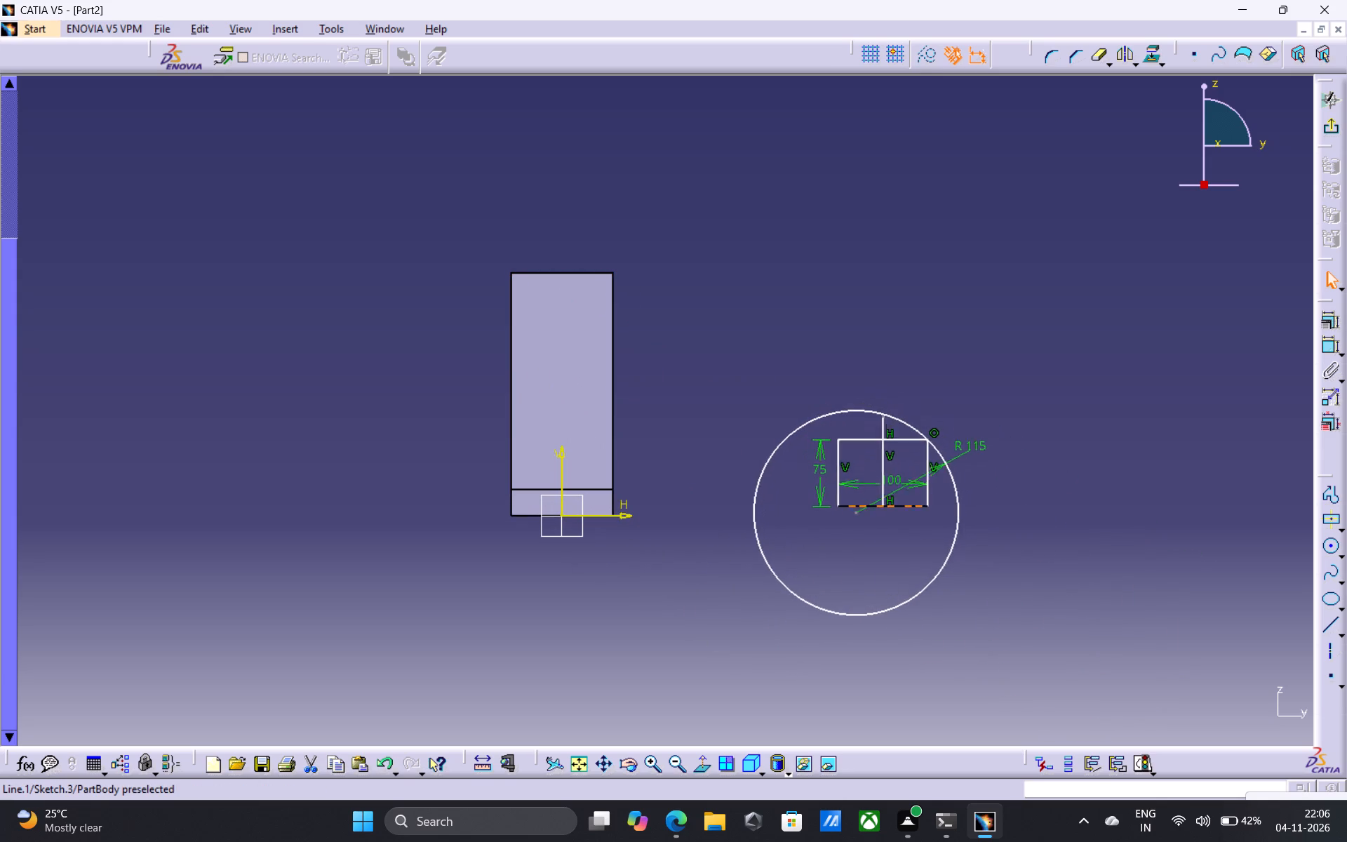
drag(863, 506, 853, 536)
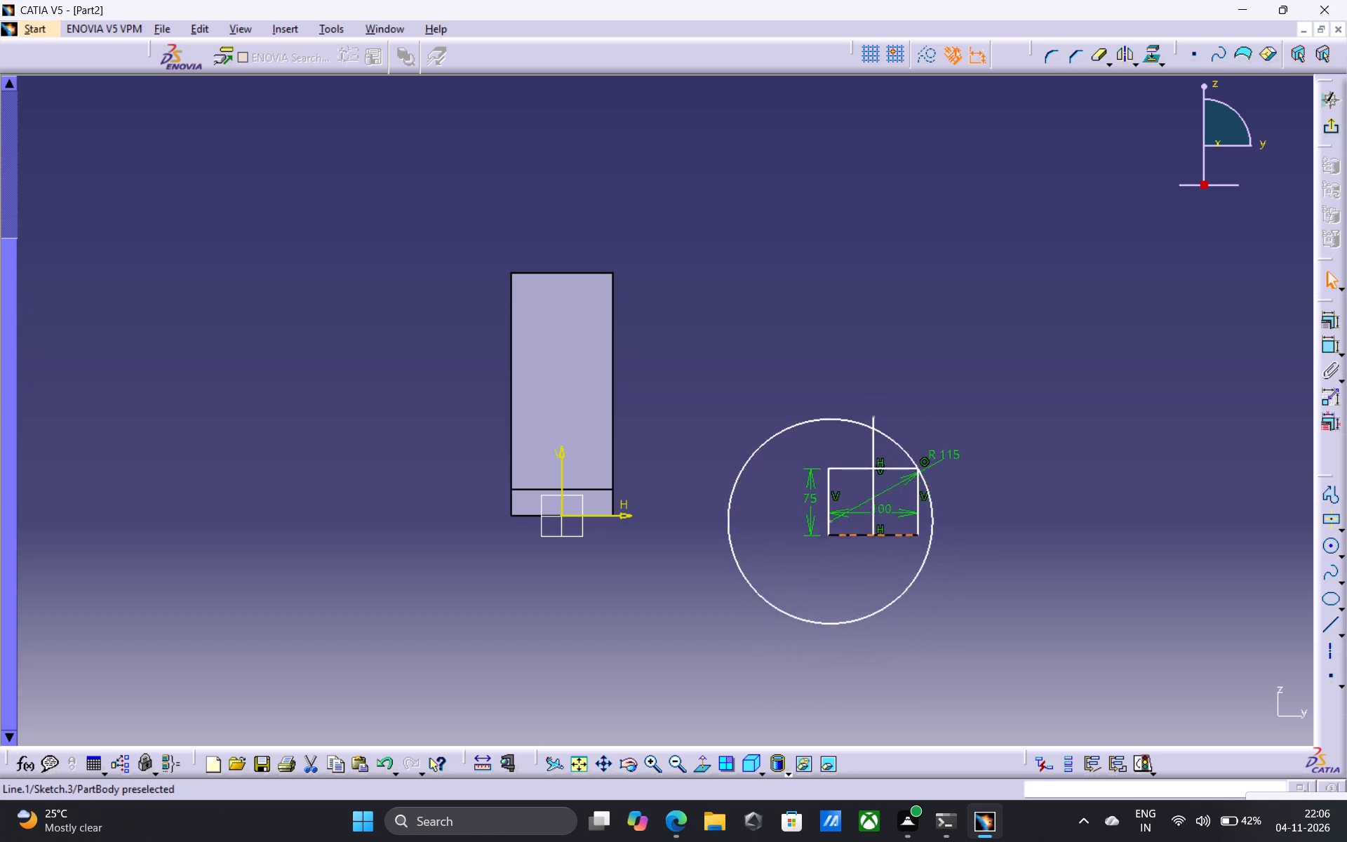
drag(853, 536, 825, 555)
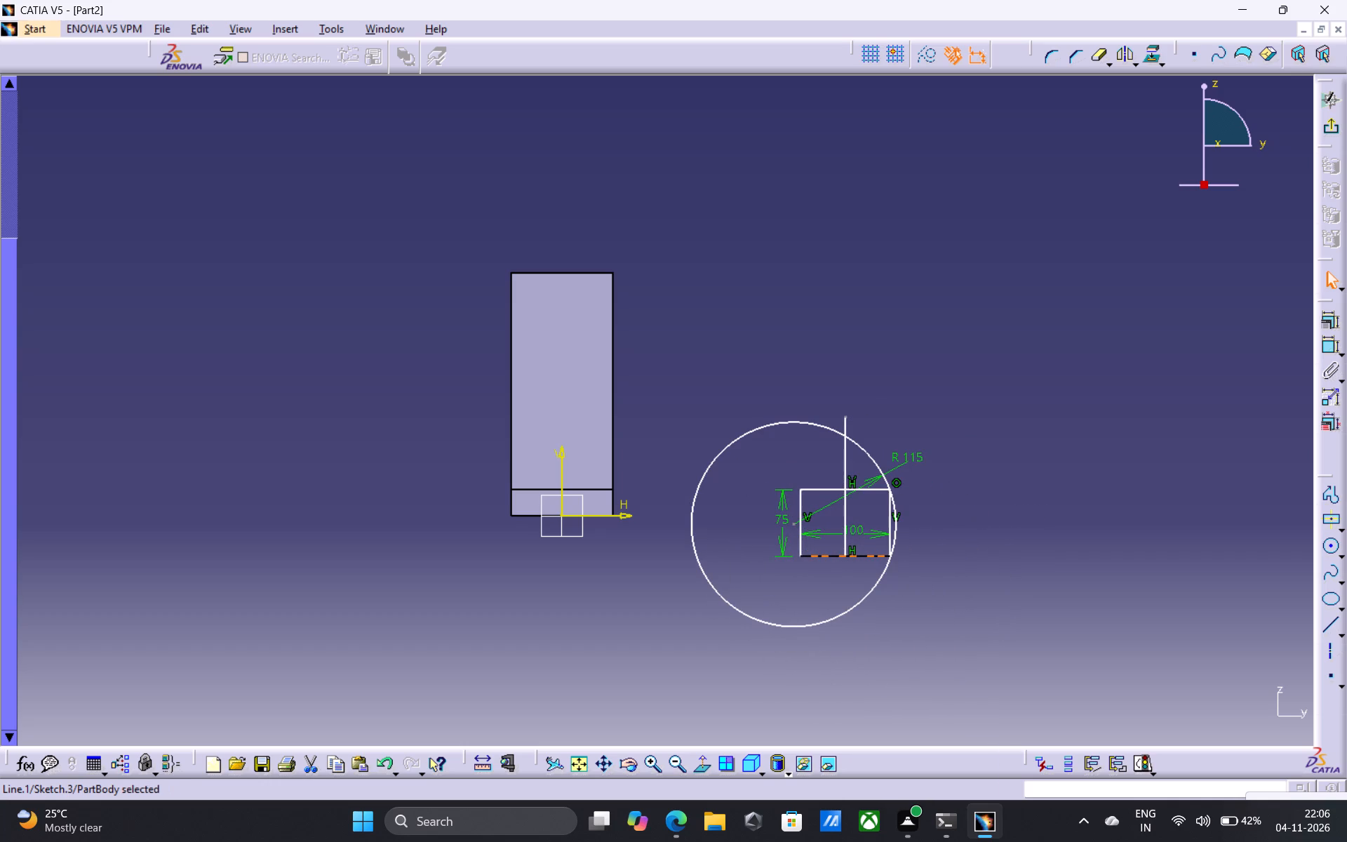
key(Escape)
Undo further back to before the height dimension between the circle's top and the rectangle's top line was added.
key(ctrl+z)
key(ctrl+z)
key(ctrl+z)
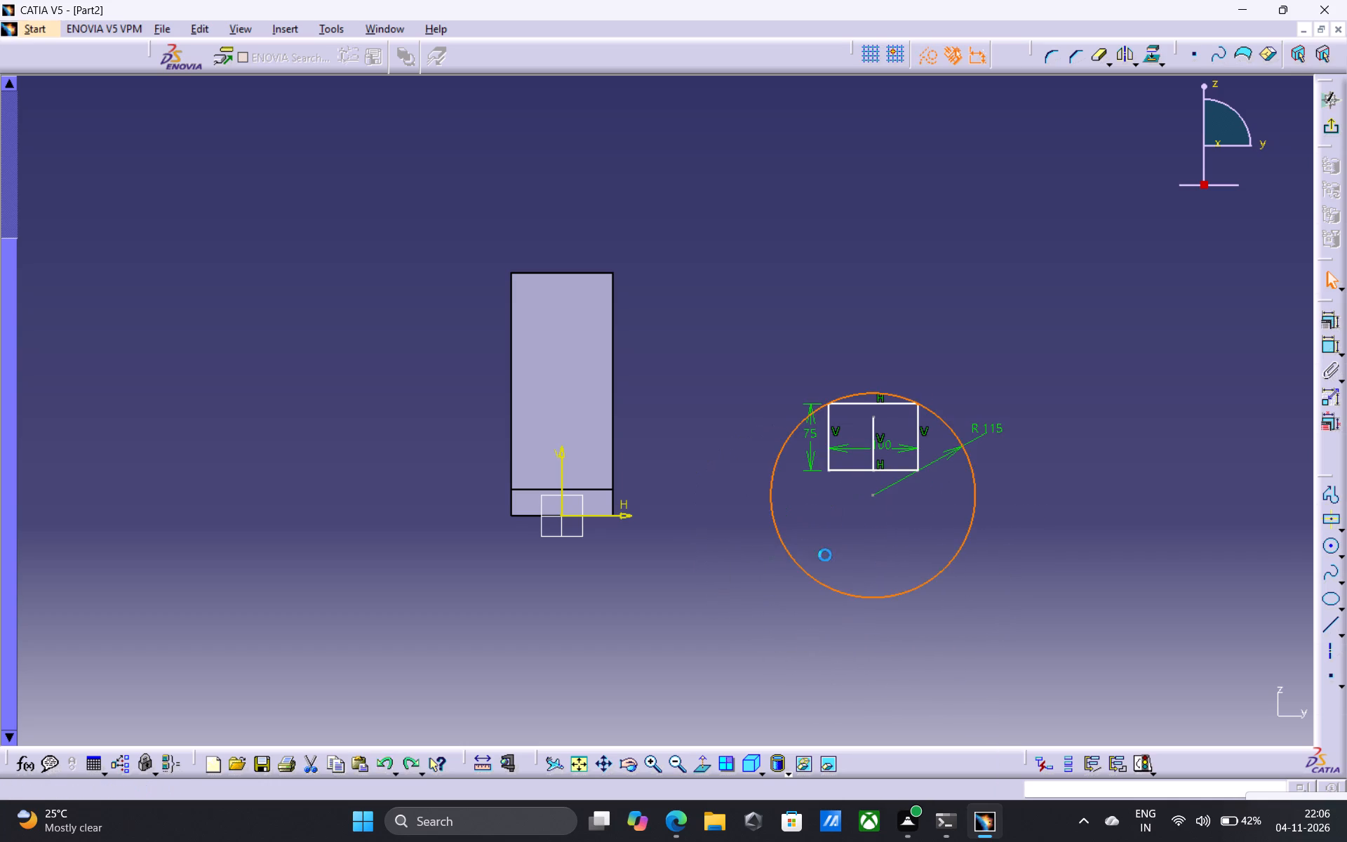
key(ctrl+z)
key(ctrl+z)
key(ctrl+z)
key(ctrl+z)
key(ctrl+z)
key(ctrl+z)
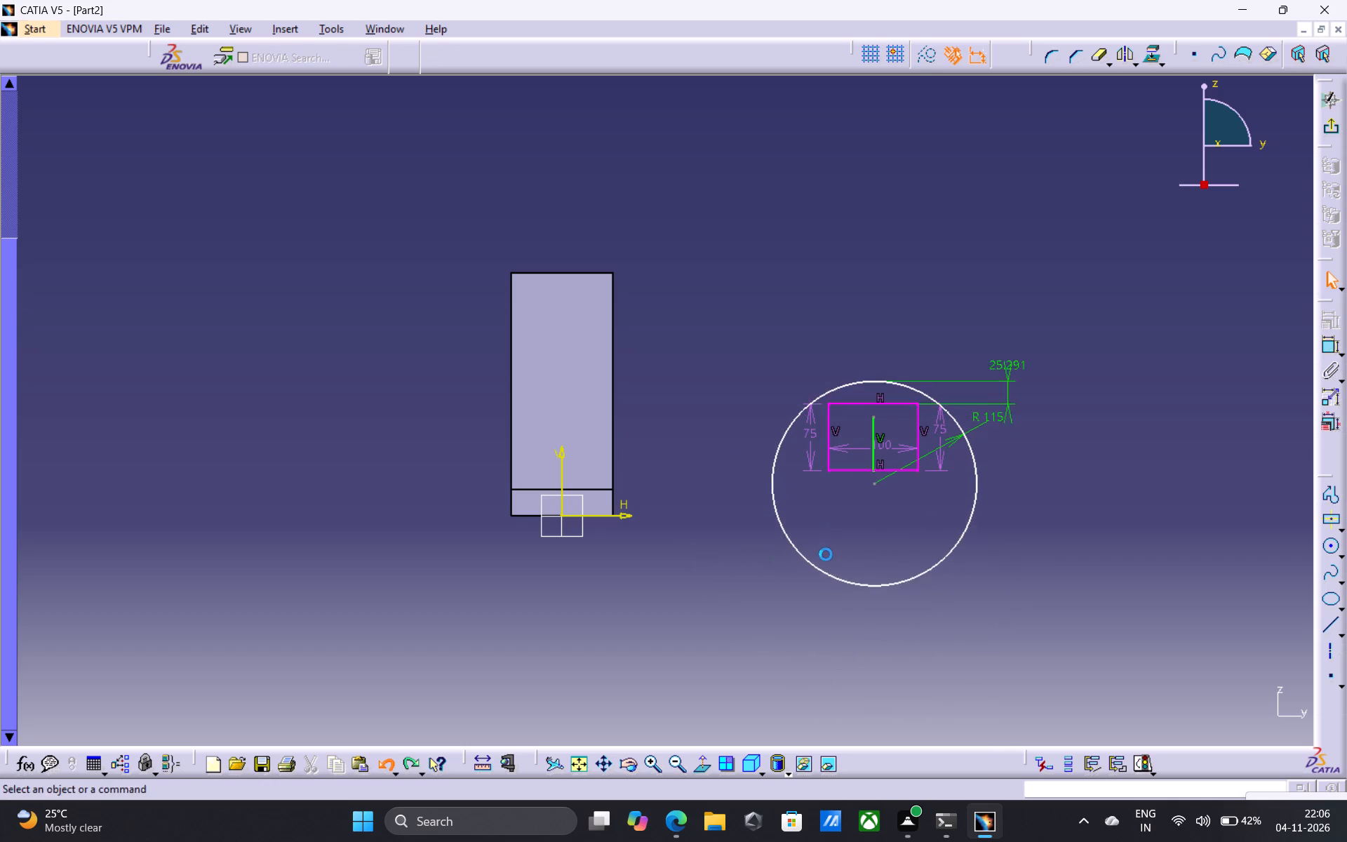
key(ctrl+z)
Delete the duplicate 75 mm length dimension on the rectangle's right side.
click(943, 428)
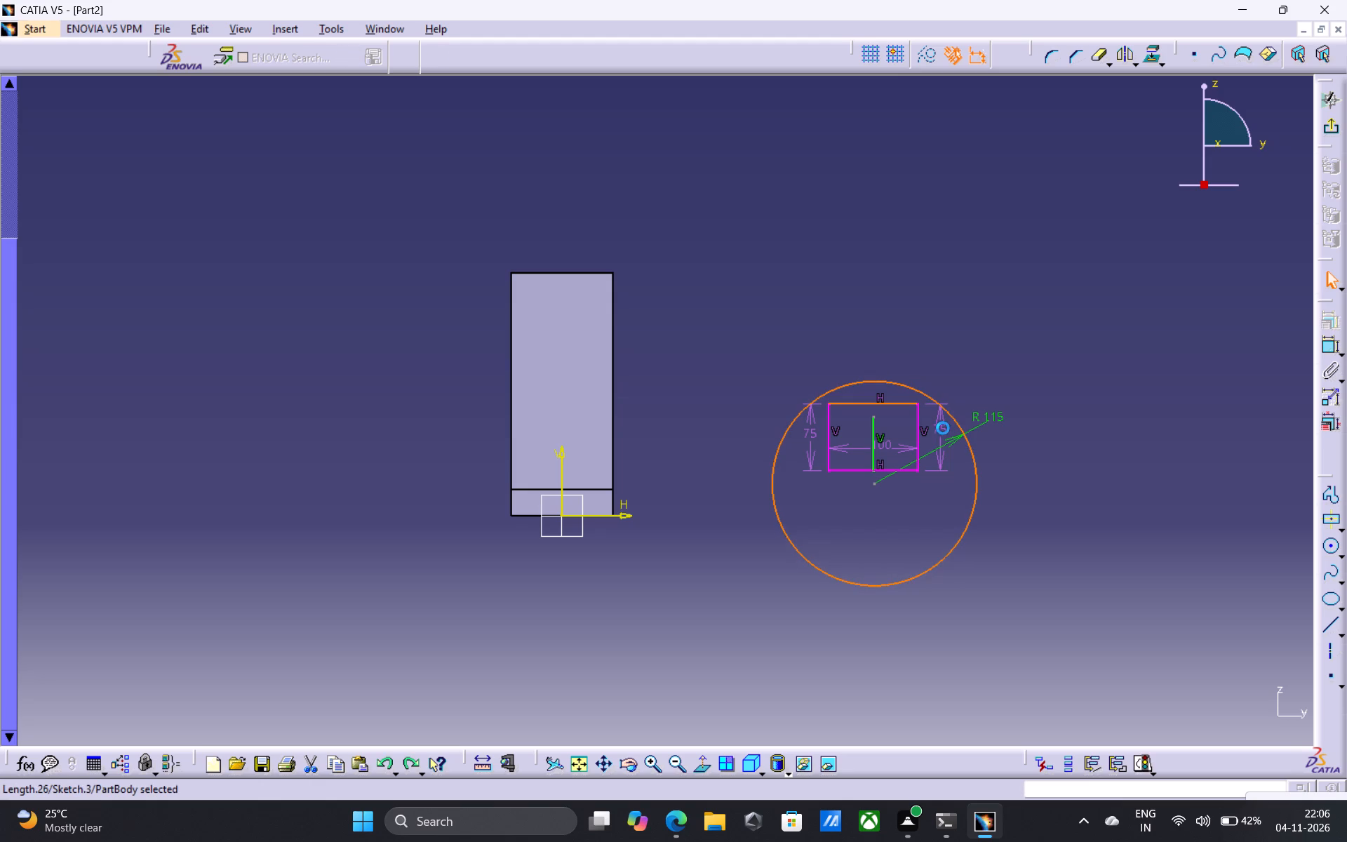
key(Delete)
Set the rectangle's width to 115 mm.
click(892, 444)
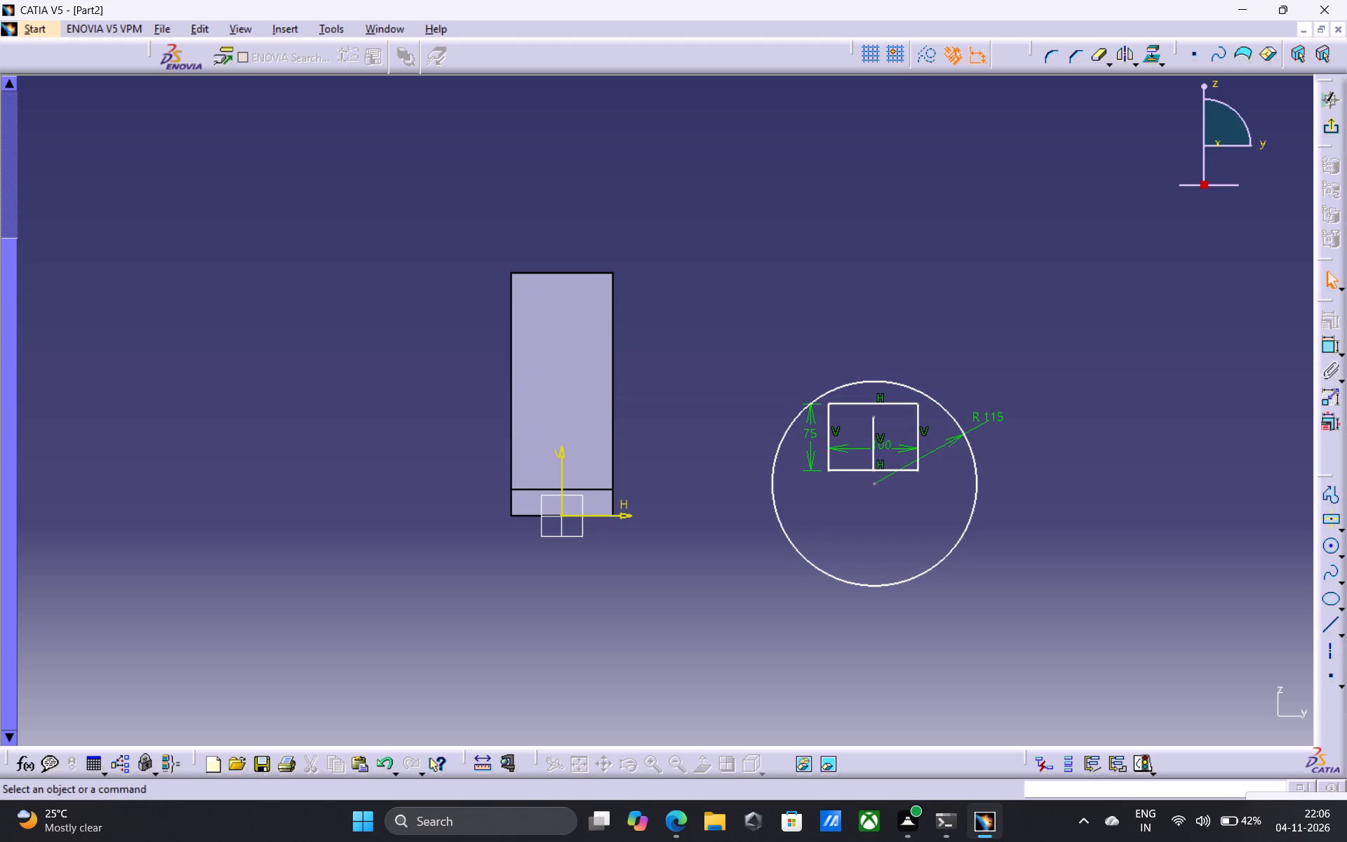
click(892, 444)
double_click(892, 444)
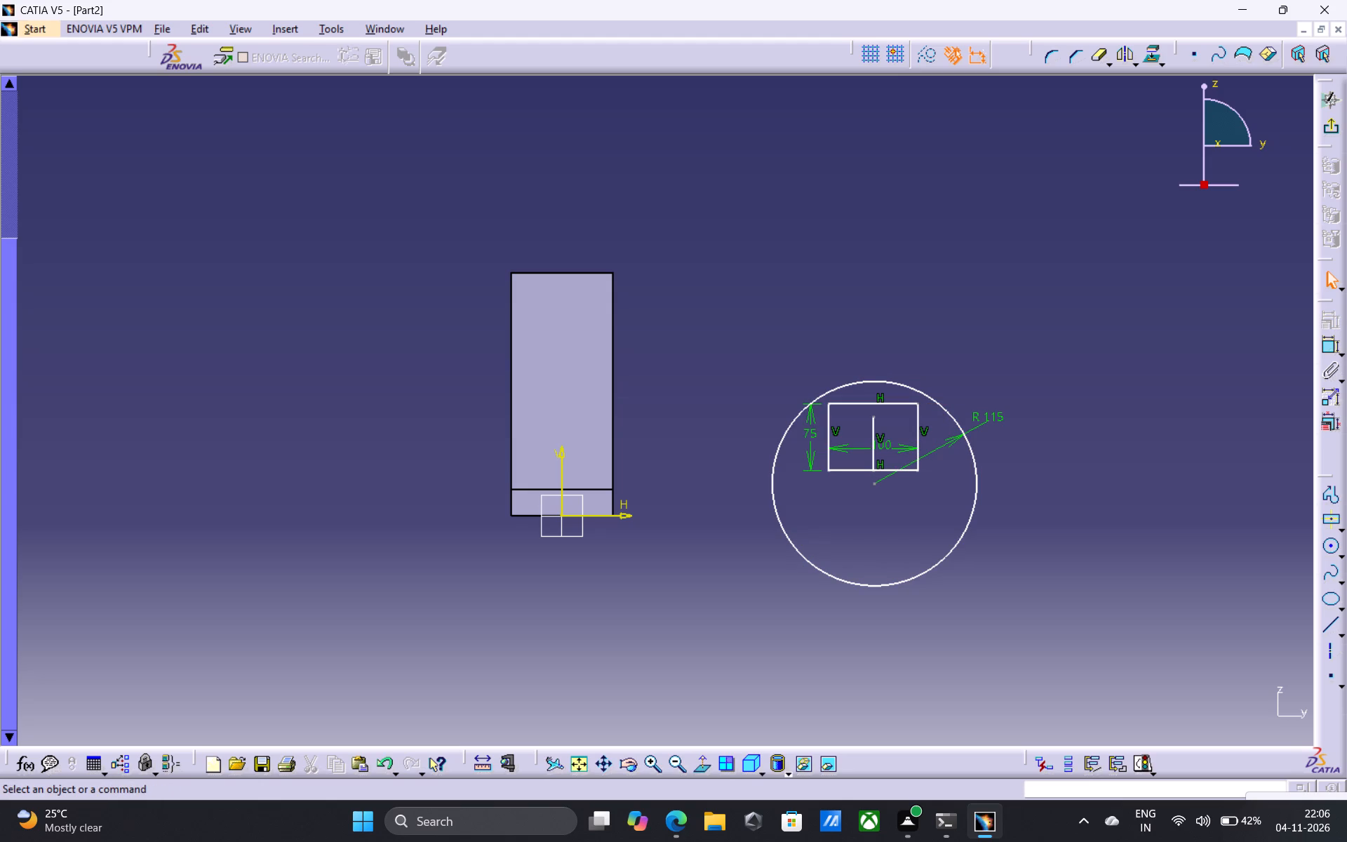
double_click(852, 450)
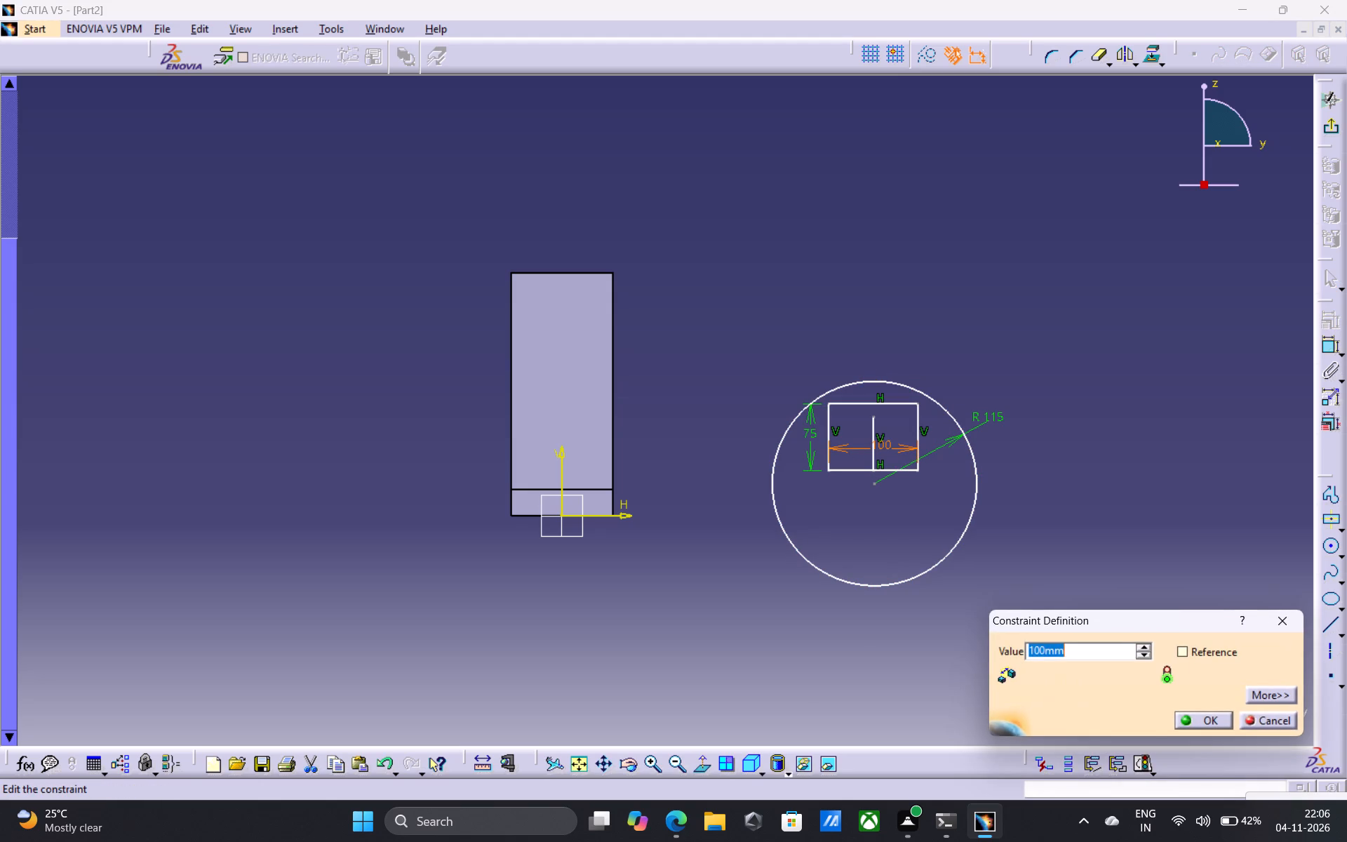
text(115)
key(Return)
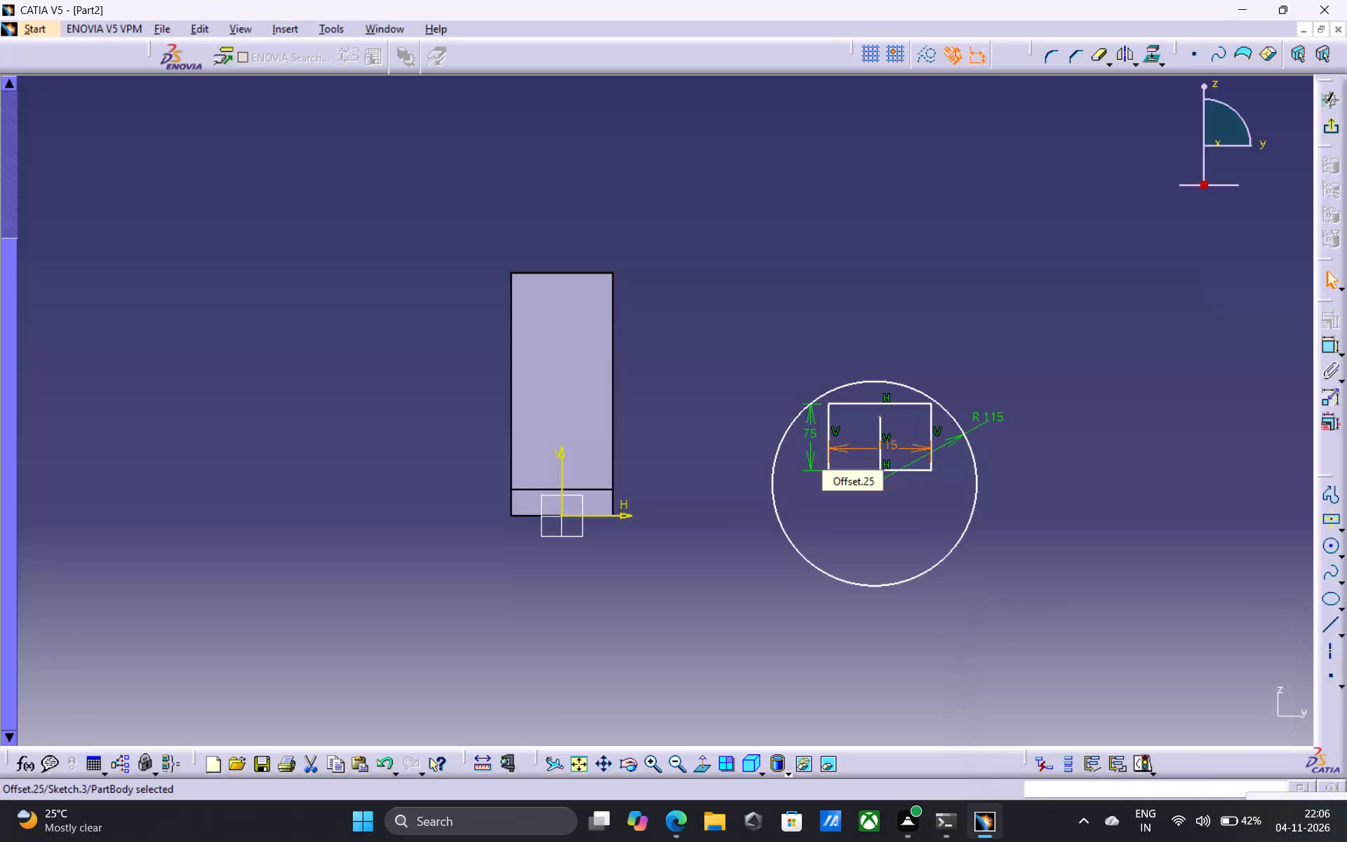
Add a coincidence constraint between the rectangle's upper-left corner and the R 115 circle.
click(830, 402)
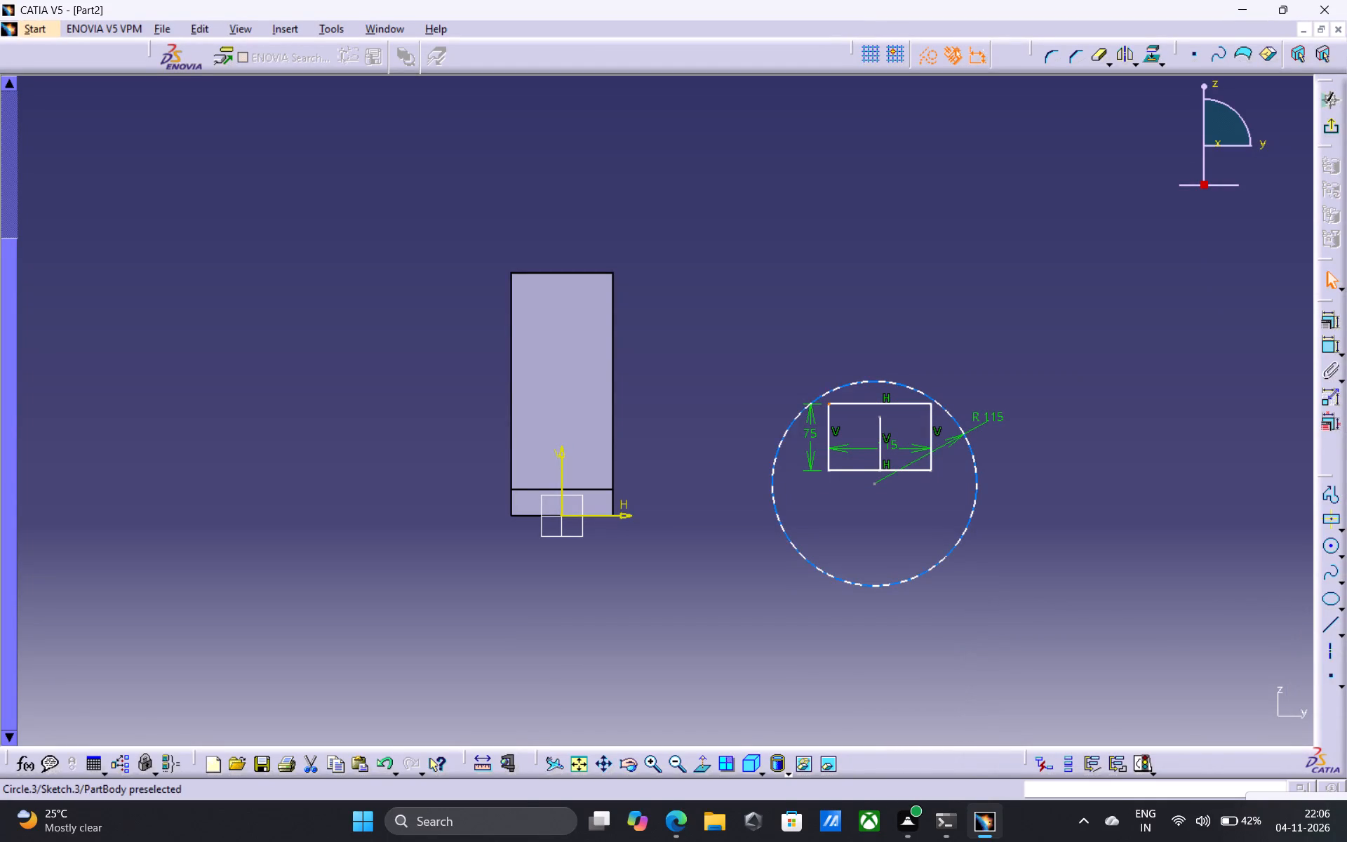
ctrl+click(834, 388)
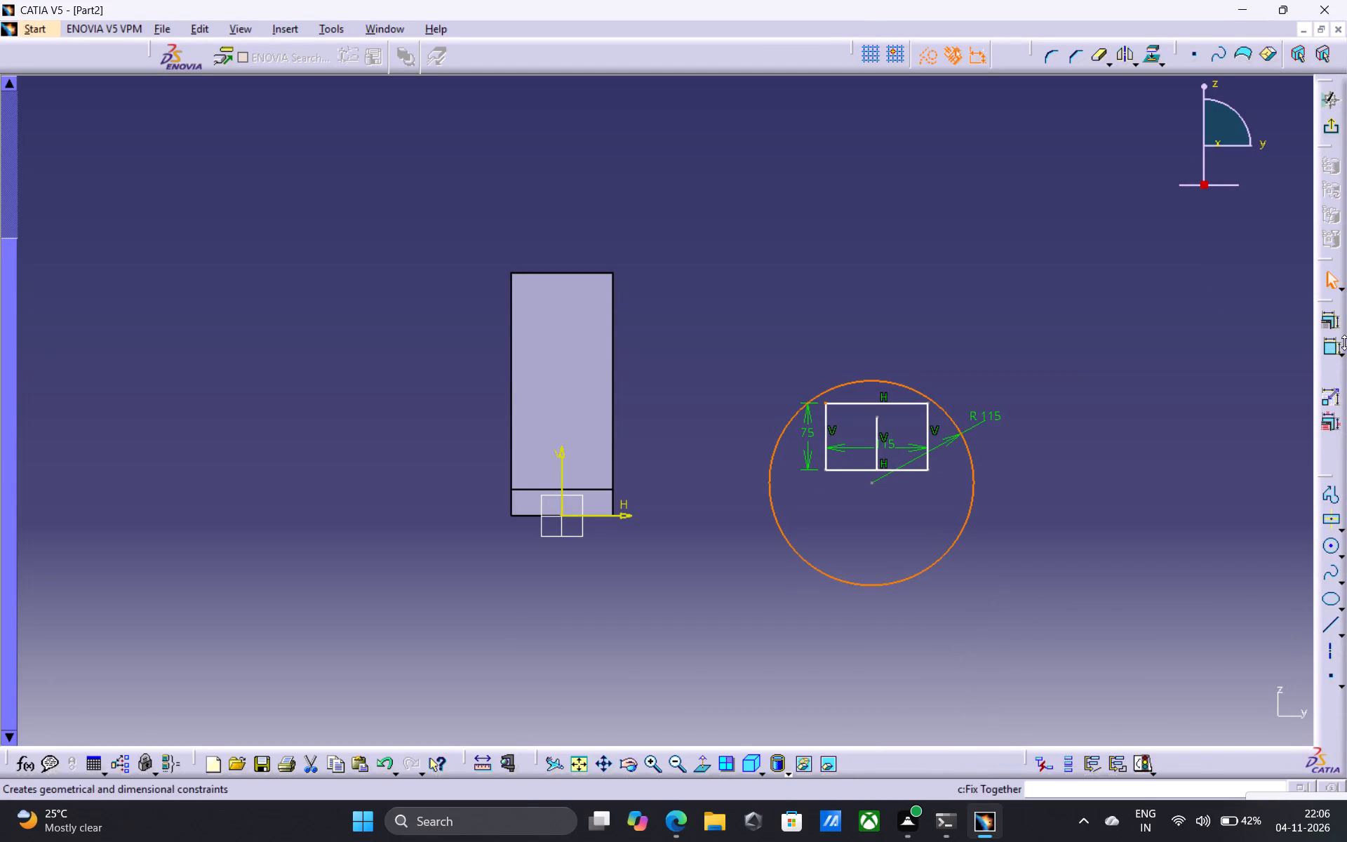
click(1333, 321)
click(1219, 548)
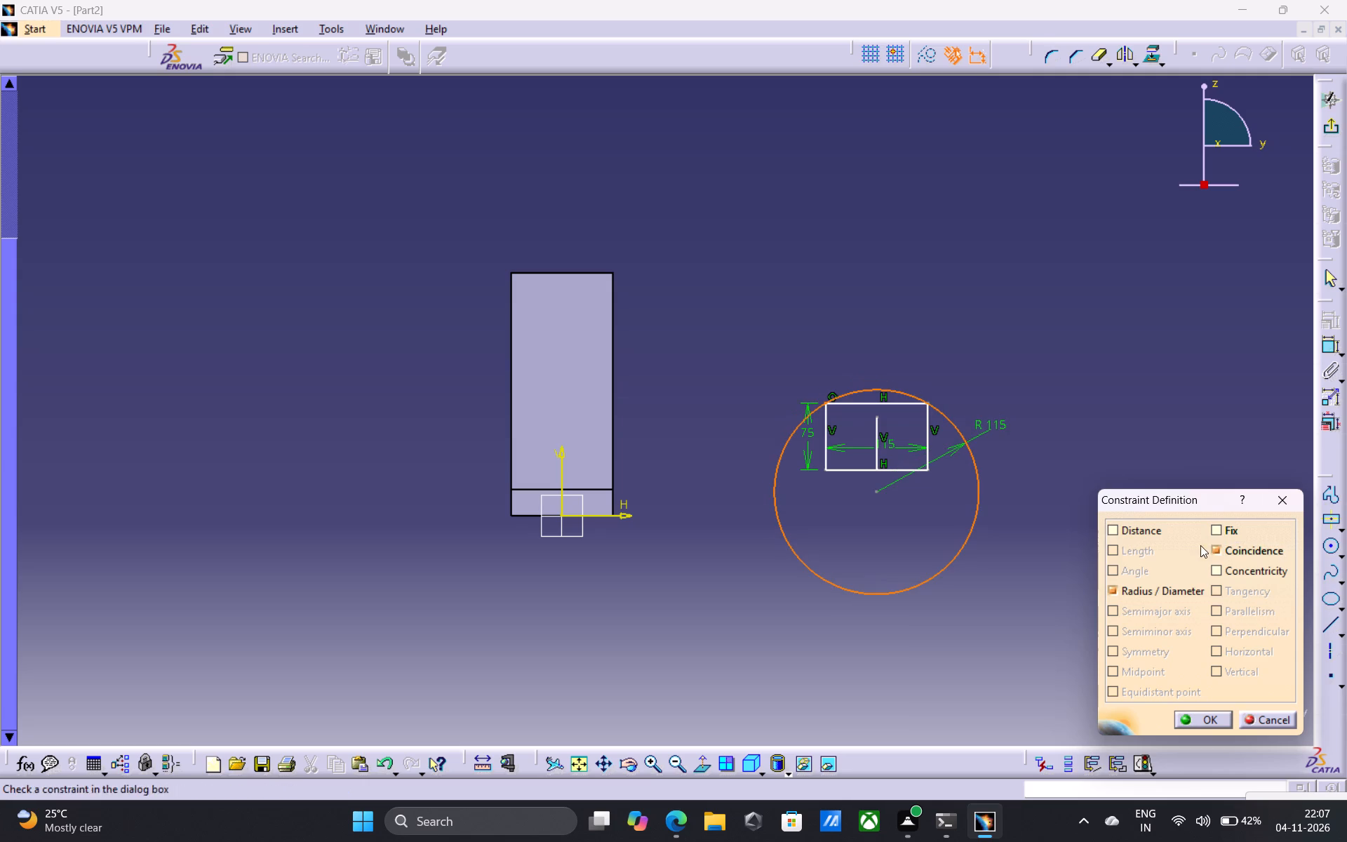
click(1194, 718)
Quick-trim the circle outside the rectangle and the rectangle's top line, leaving a closed arc-topped profile.
middle_drag(929, 519, 996, 636)
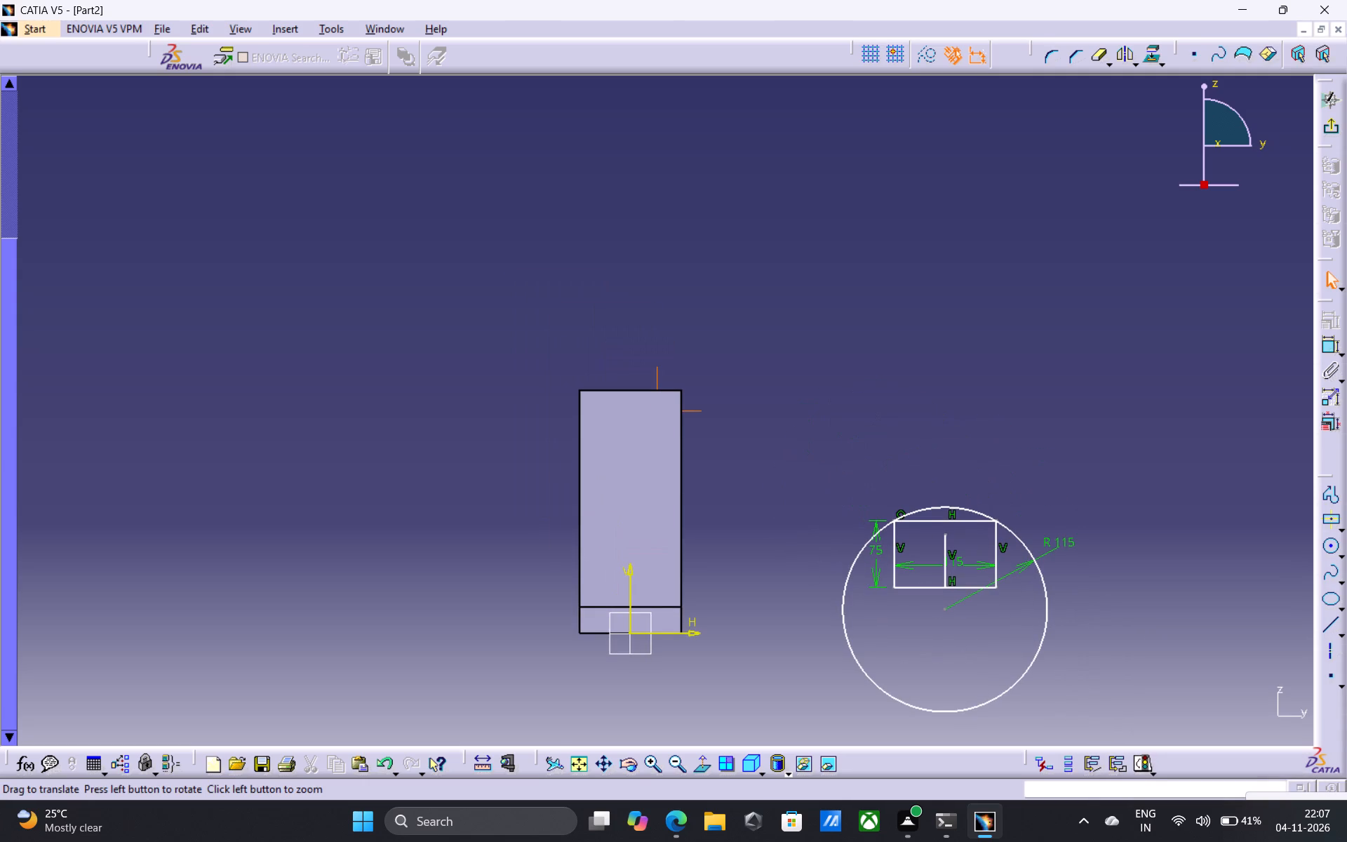
click(1101, 50)
click(844, 592)
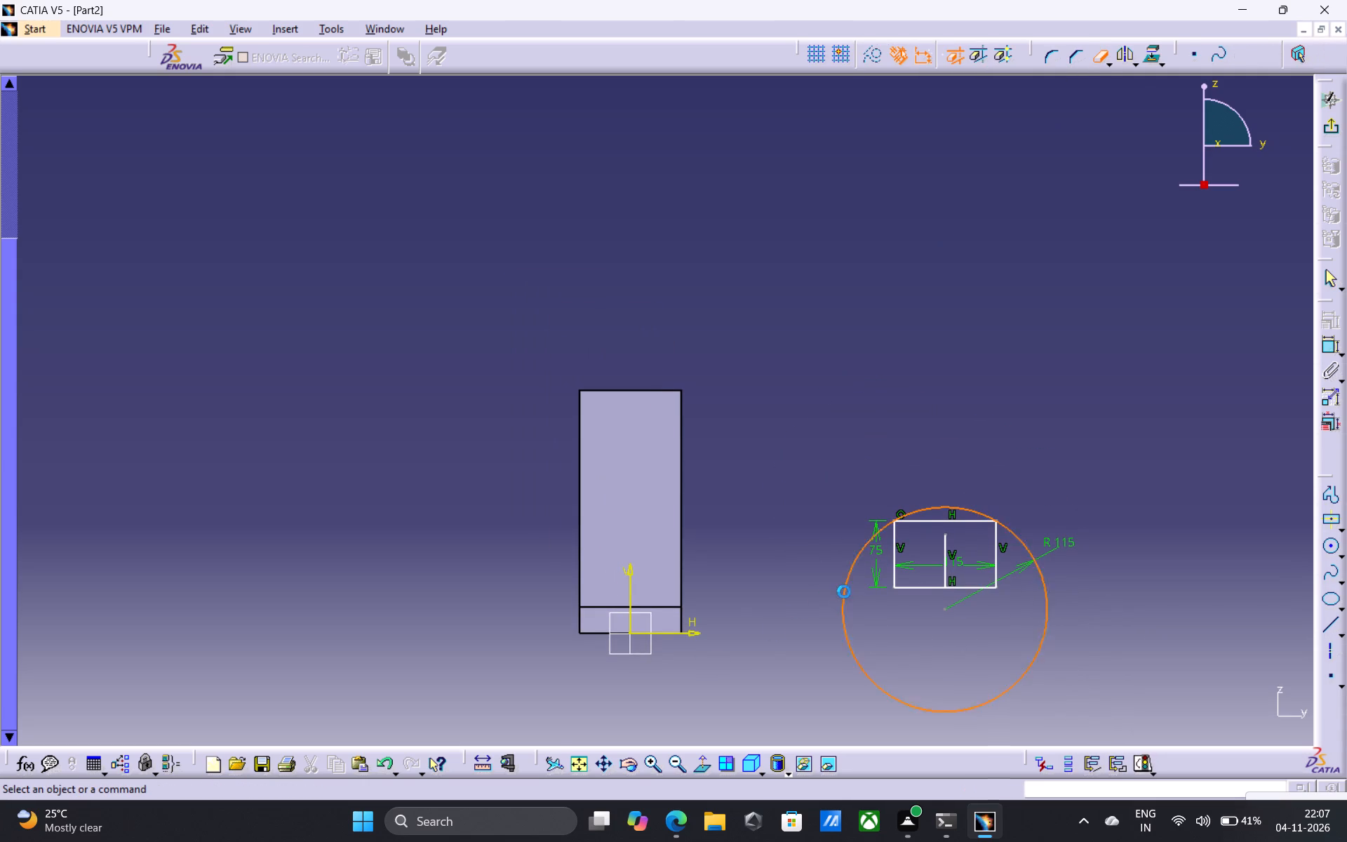
click(1097, 54)
click(934, 520)
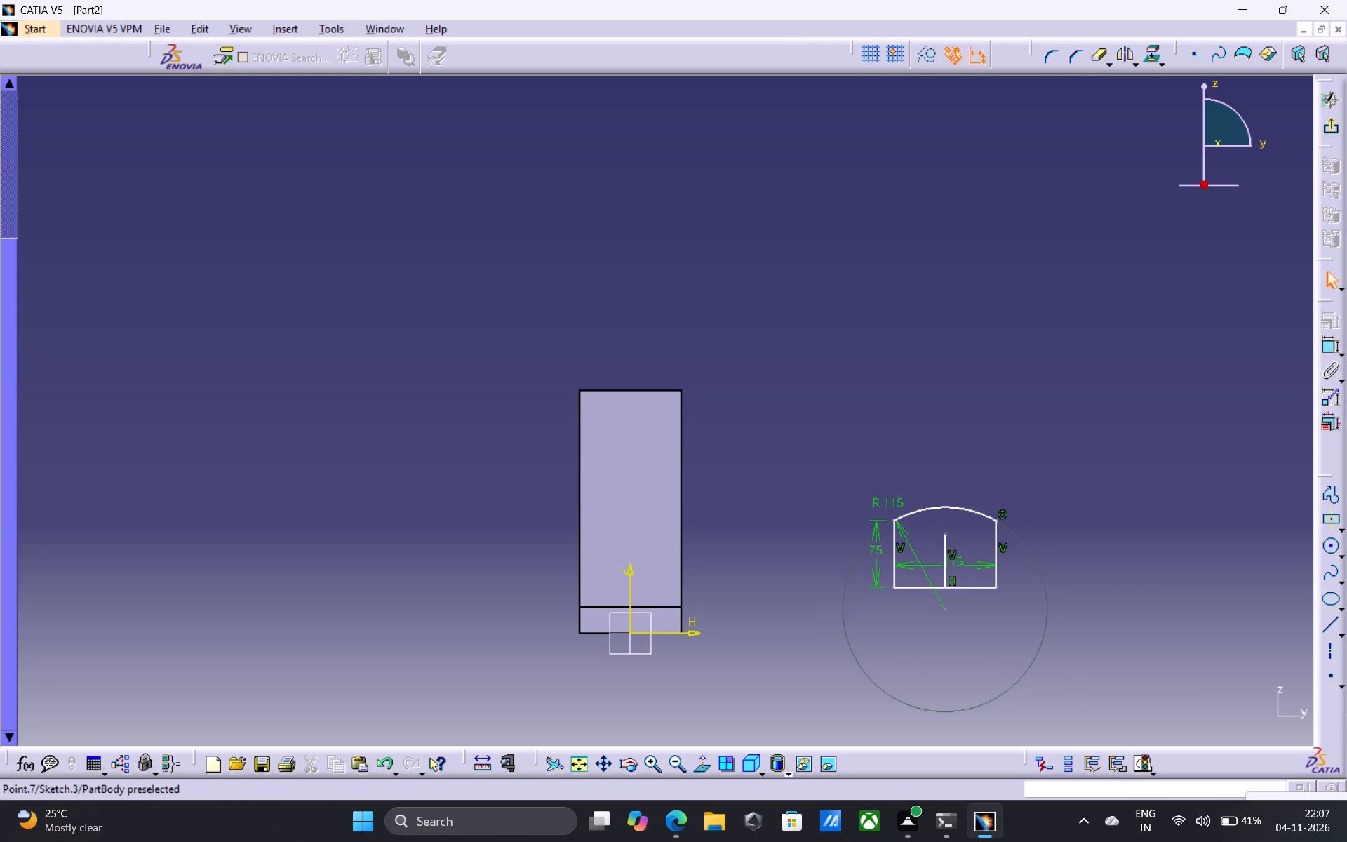
Delete the short vertical centre line inside the arc-topped profile.
click(946, 540)
key(Delete)
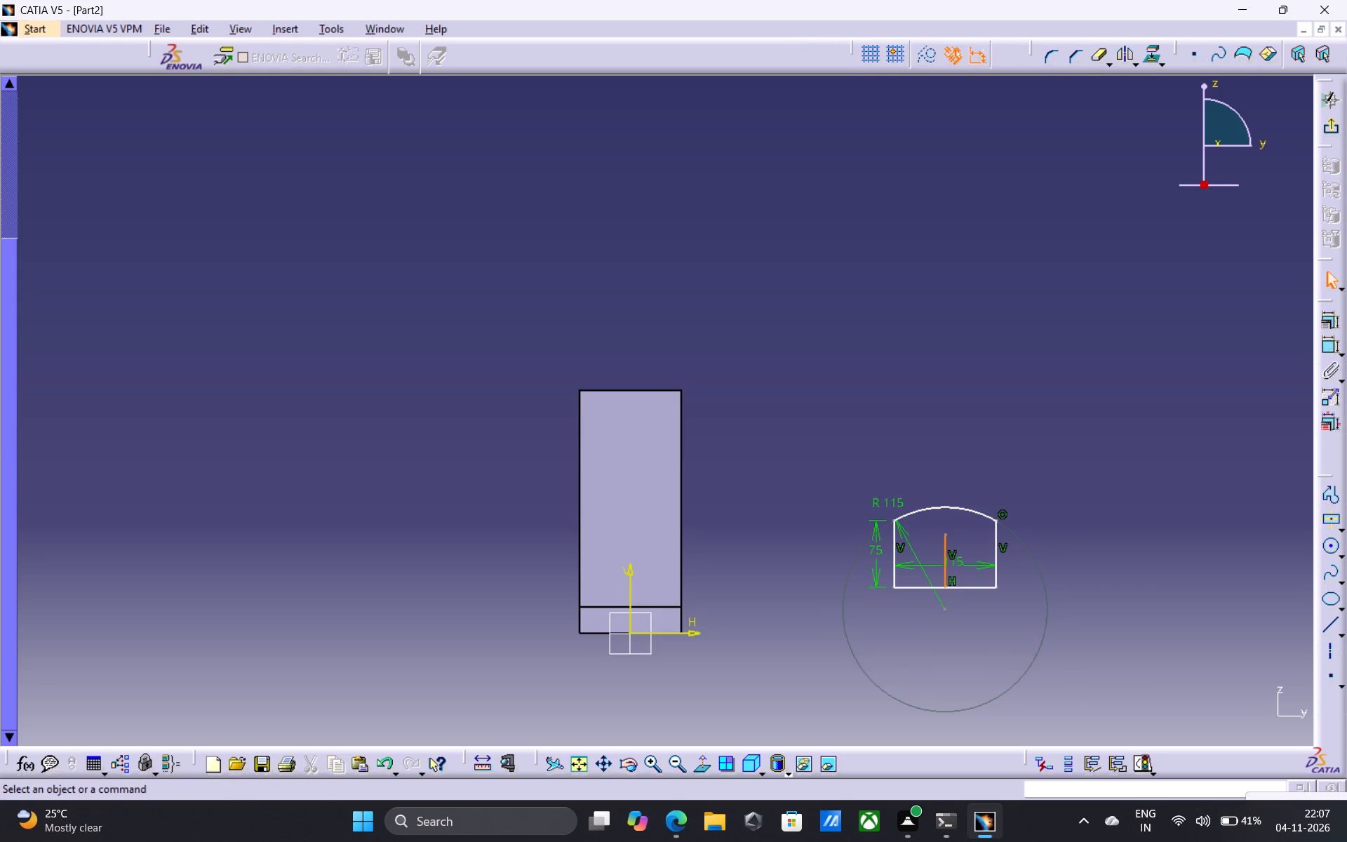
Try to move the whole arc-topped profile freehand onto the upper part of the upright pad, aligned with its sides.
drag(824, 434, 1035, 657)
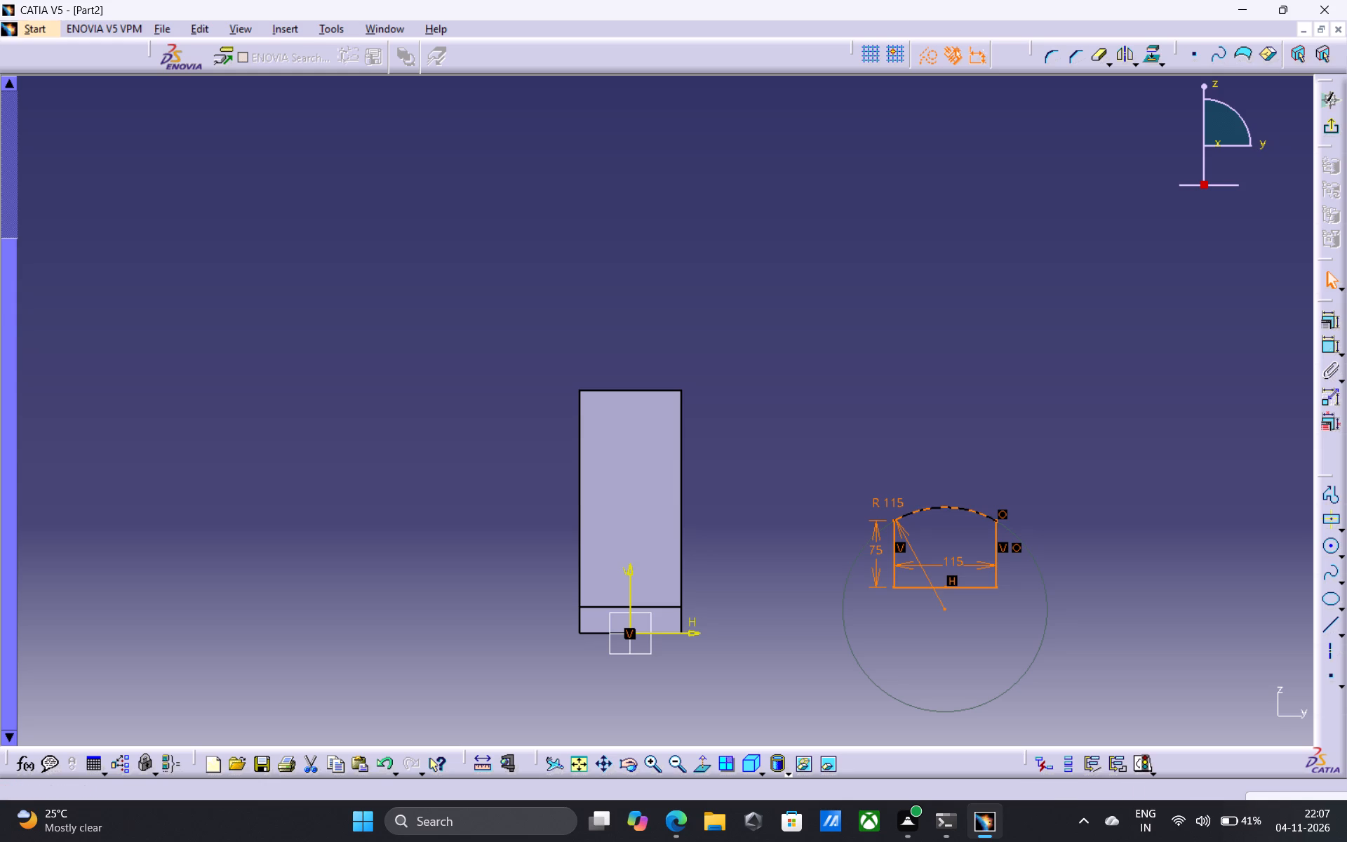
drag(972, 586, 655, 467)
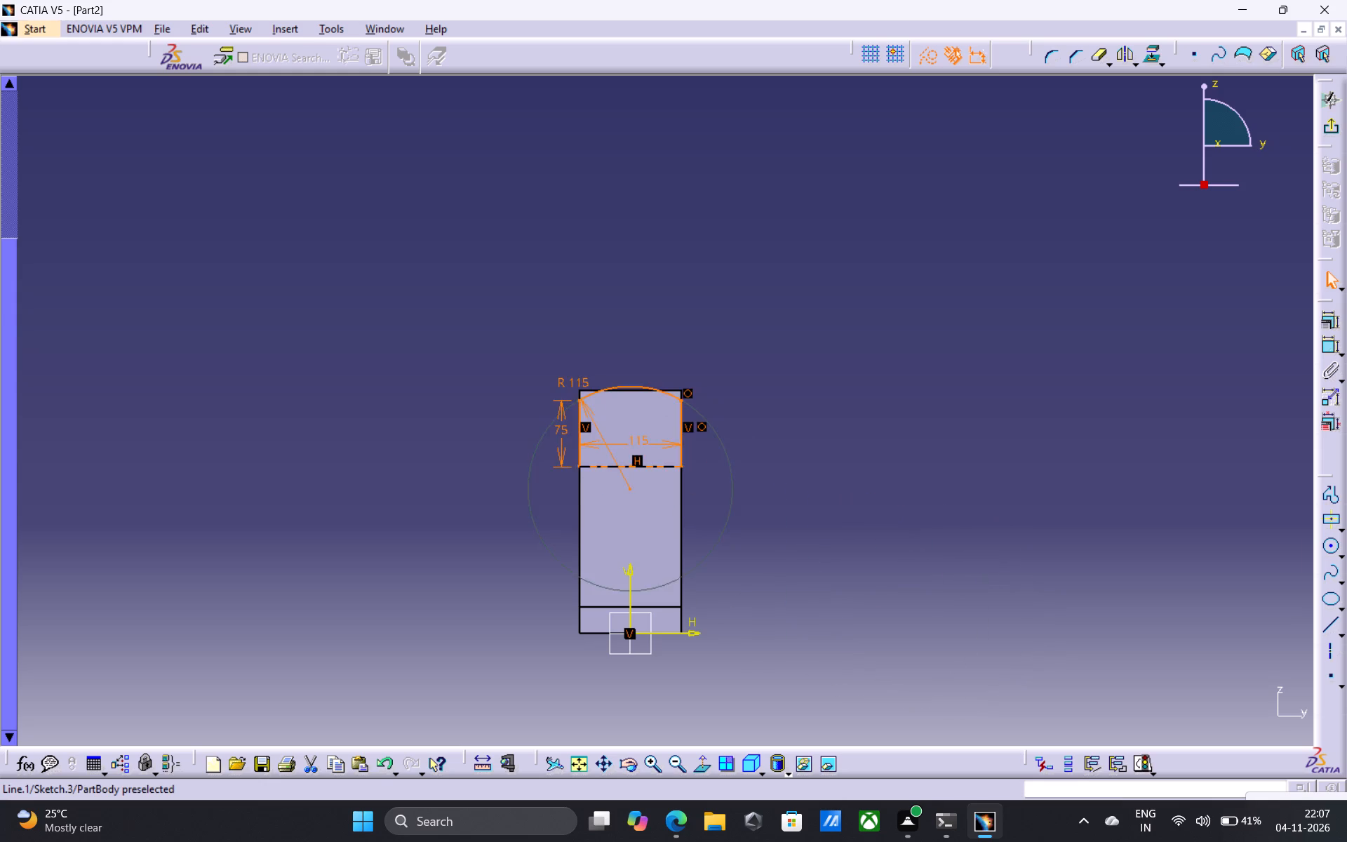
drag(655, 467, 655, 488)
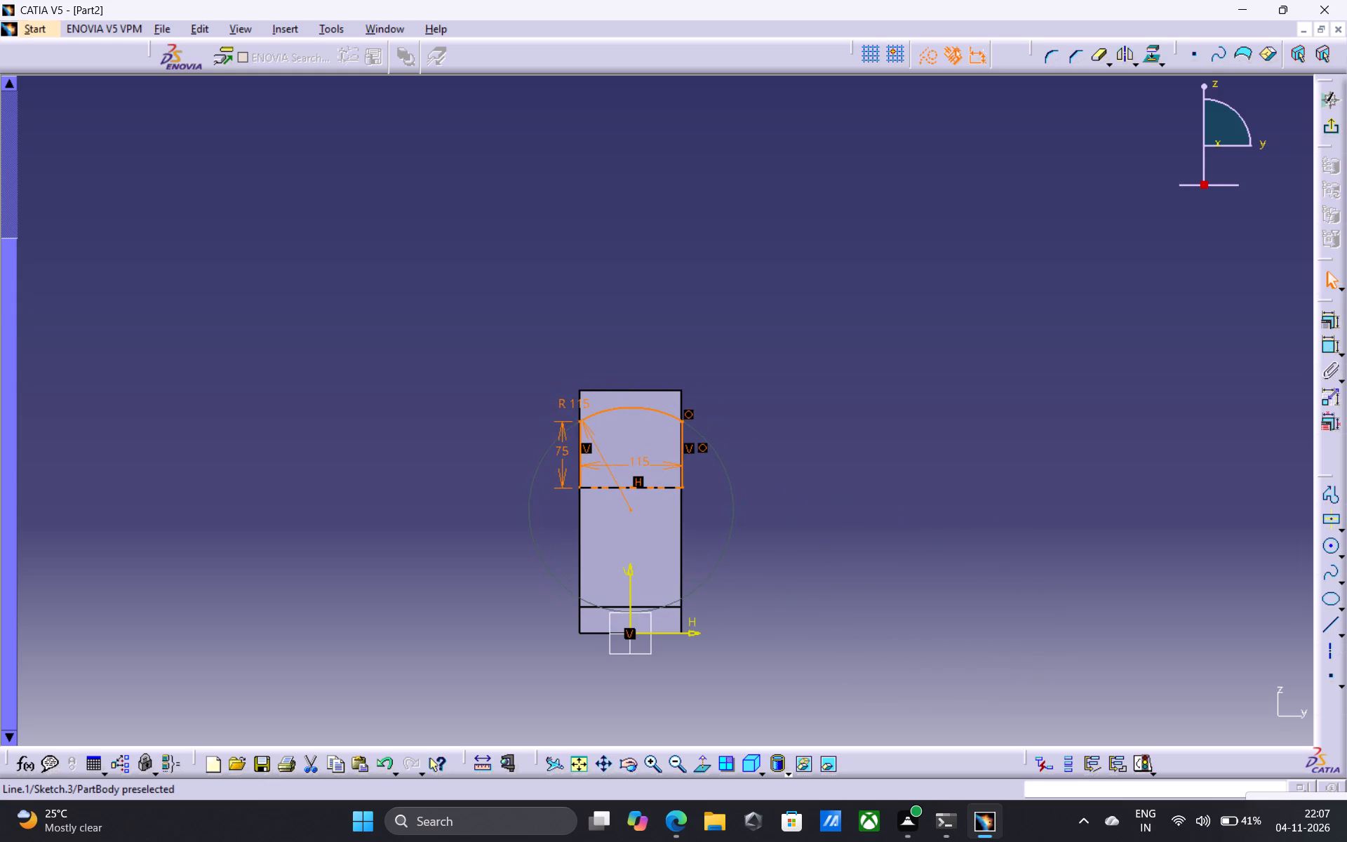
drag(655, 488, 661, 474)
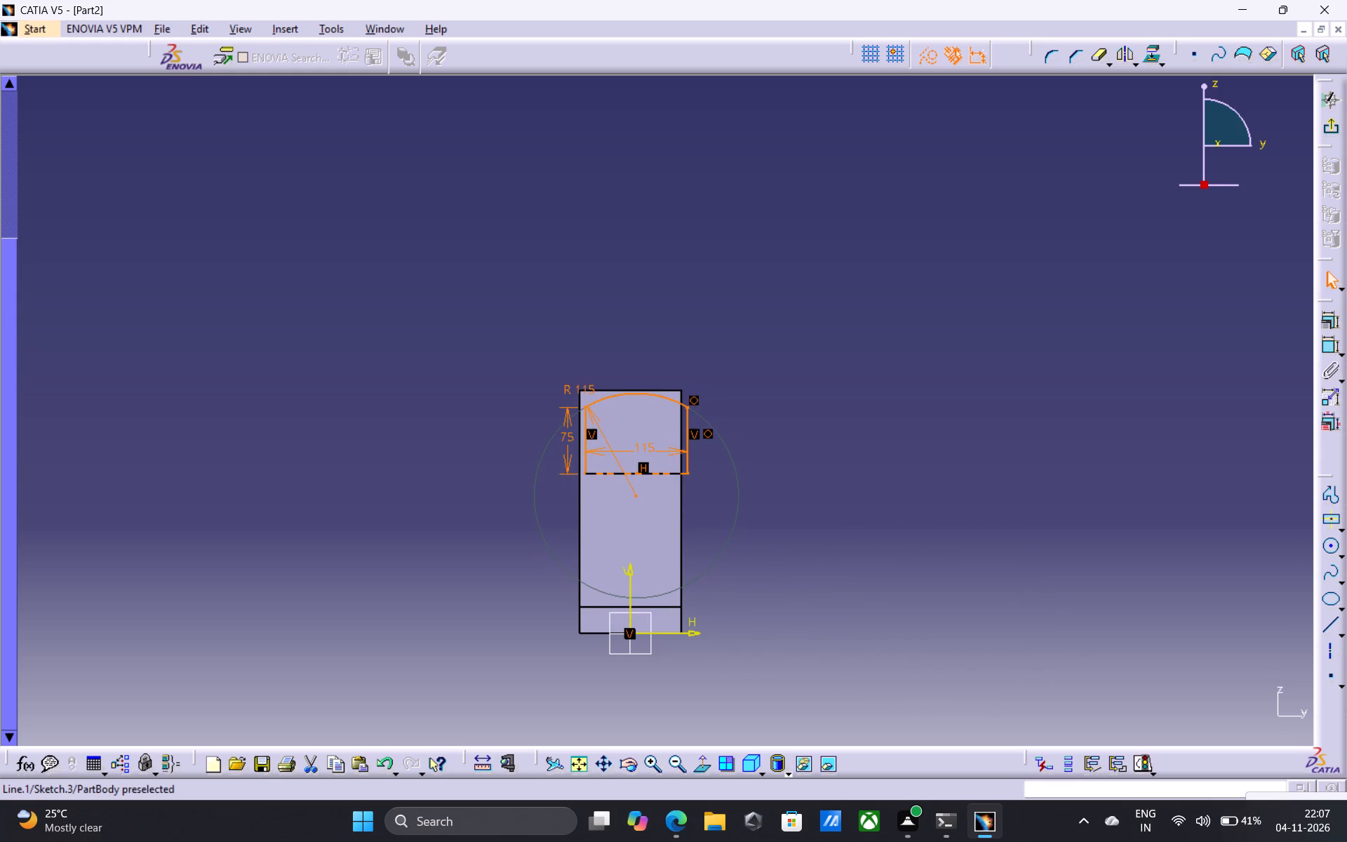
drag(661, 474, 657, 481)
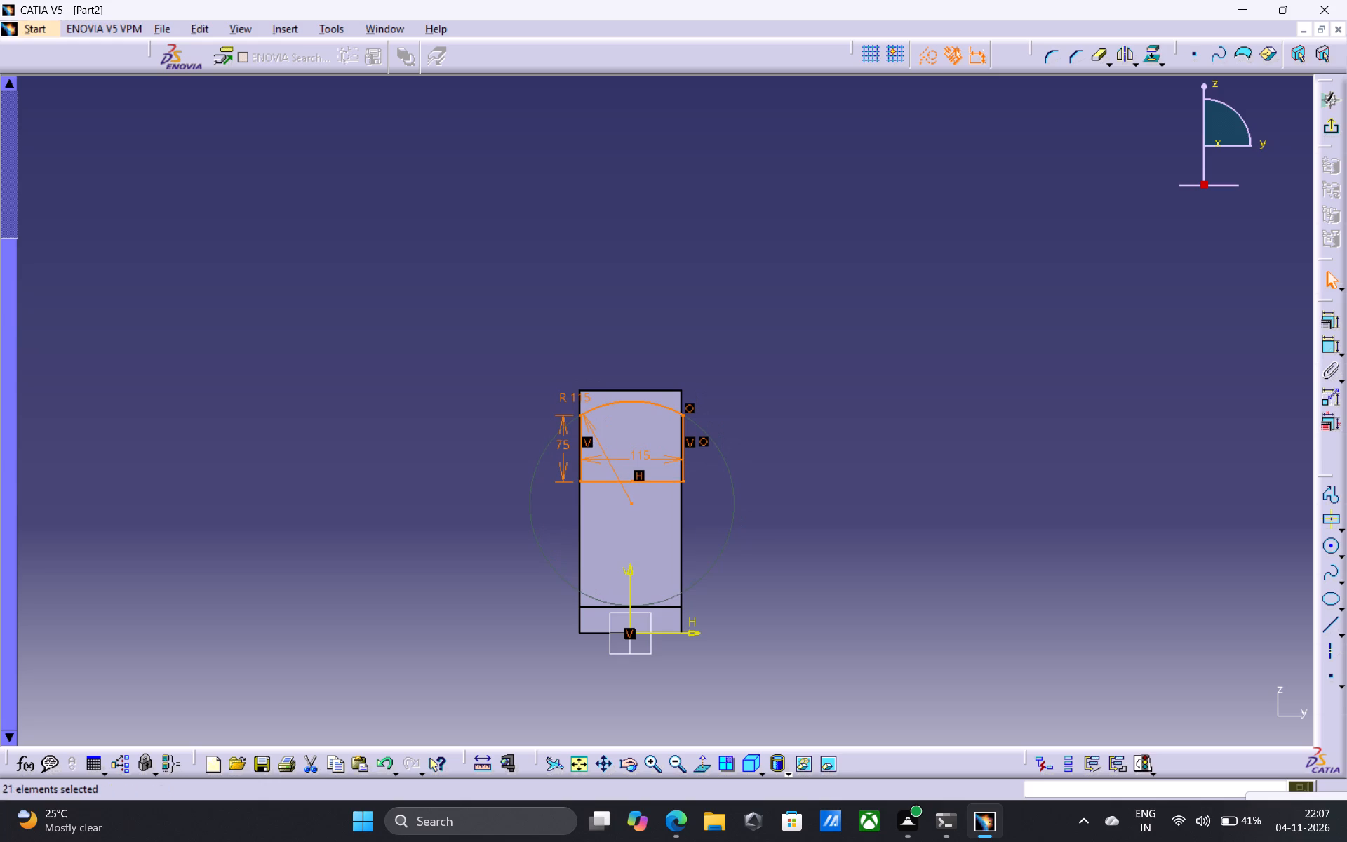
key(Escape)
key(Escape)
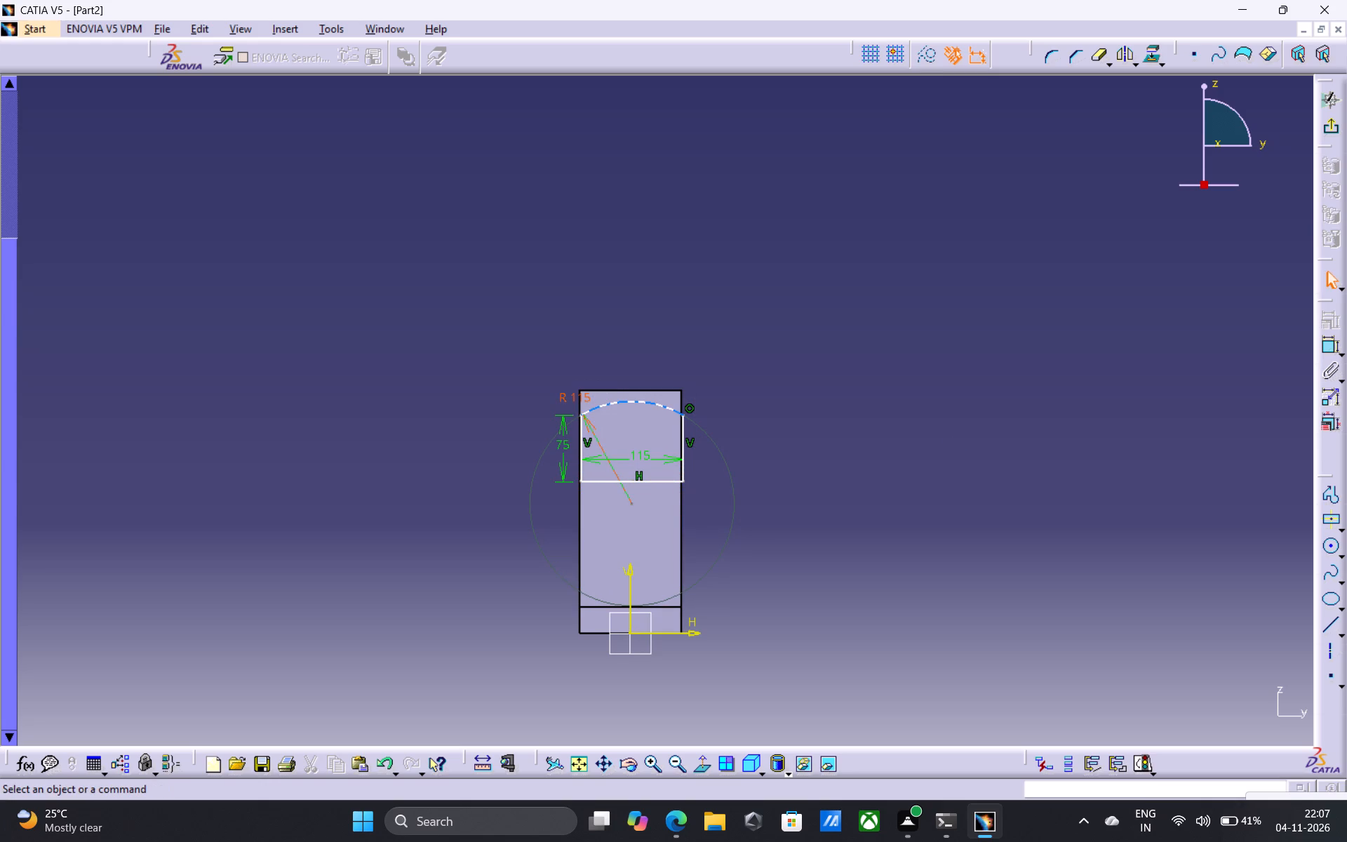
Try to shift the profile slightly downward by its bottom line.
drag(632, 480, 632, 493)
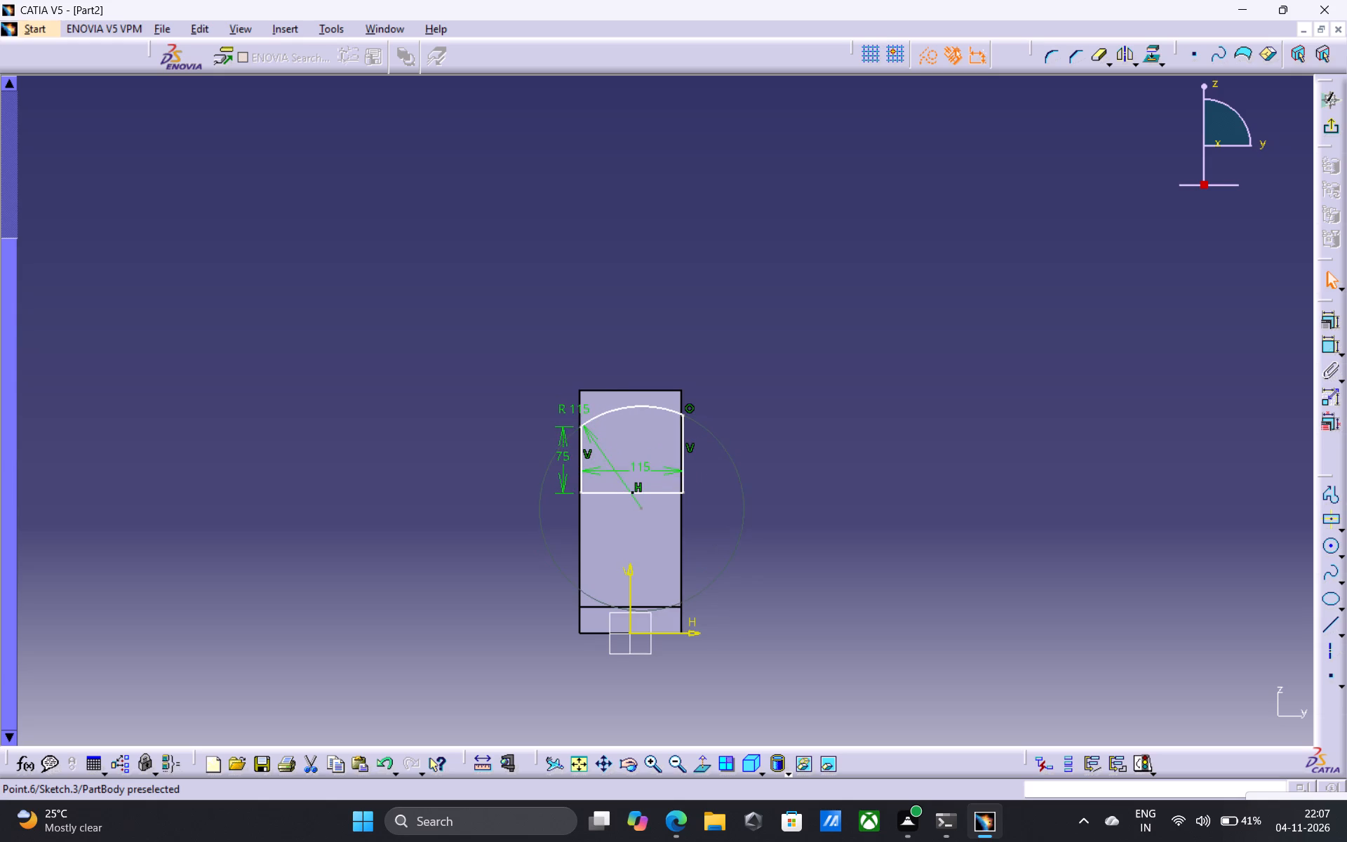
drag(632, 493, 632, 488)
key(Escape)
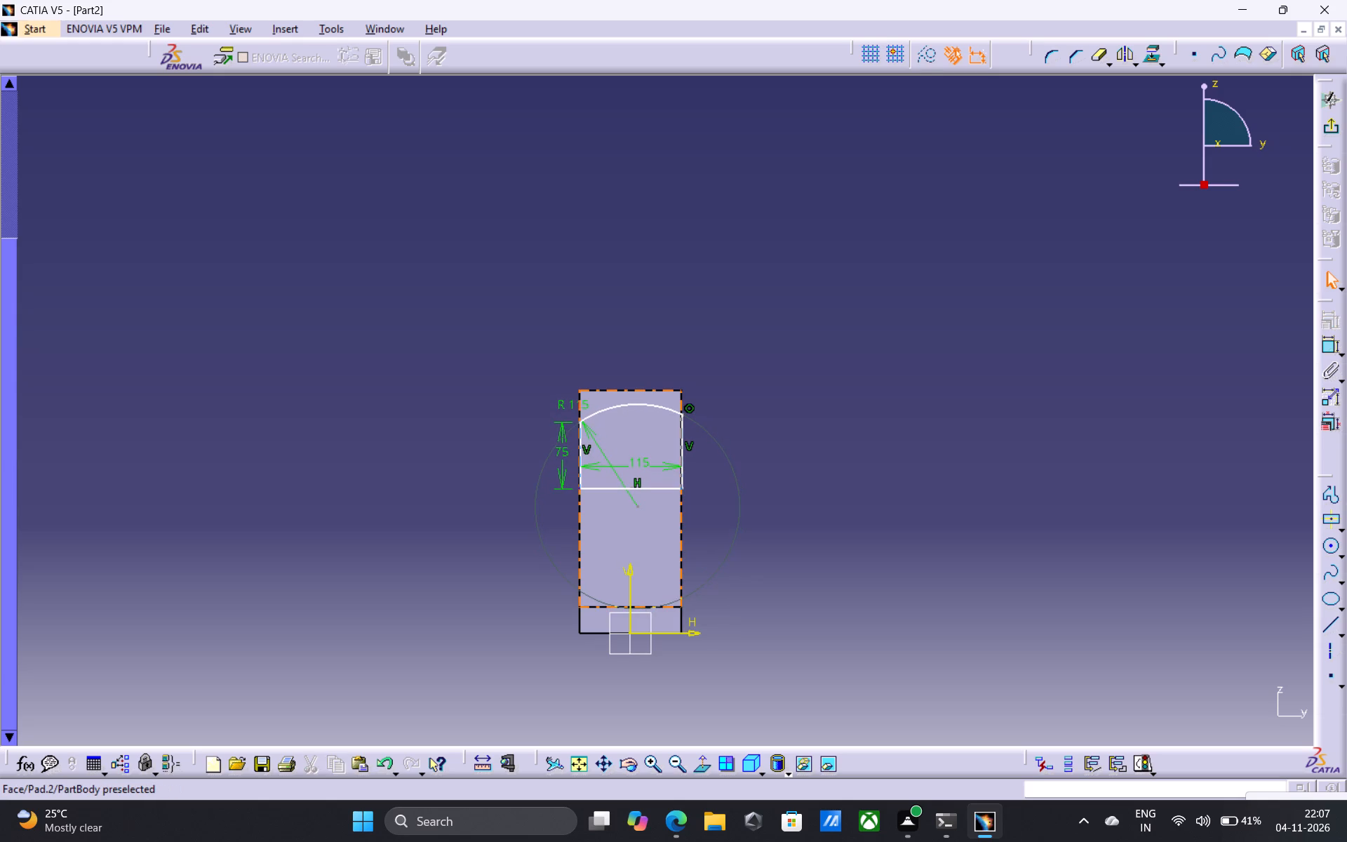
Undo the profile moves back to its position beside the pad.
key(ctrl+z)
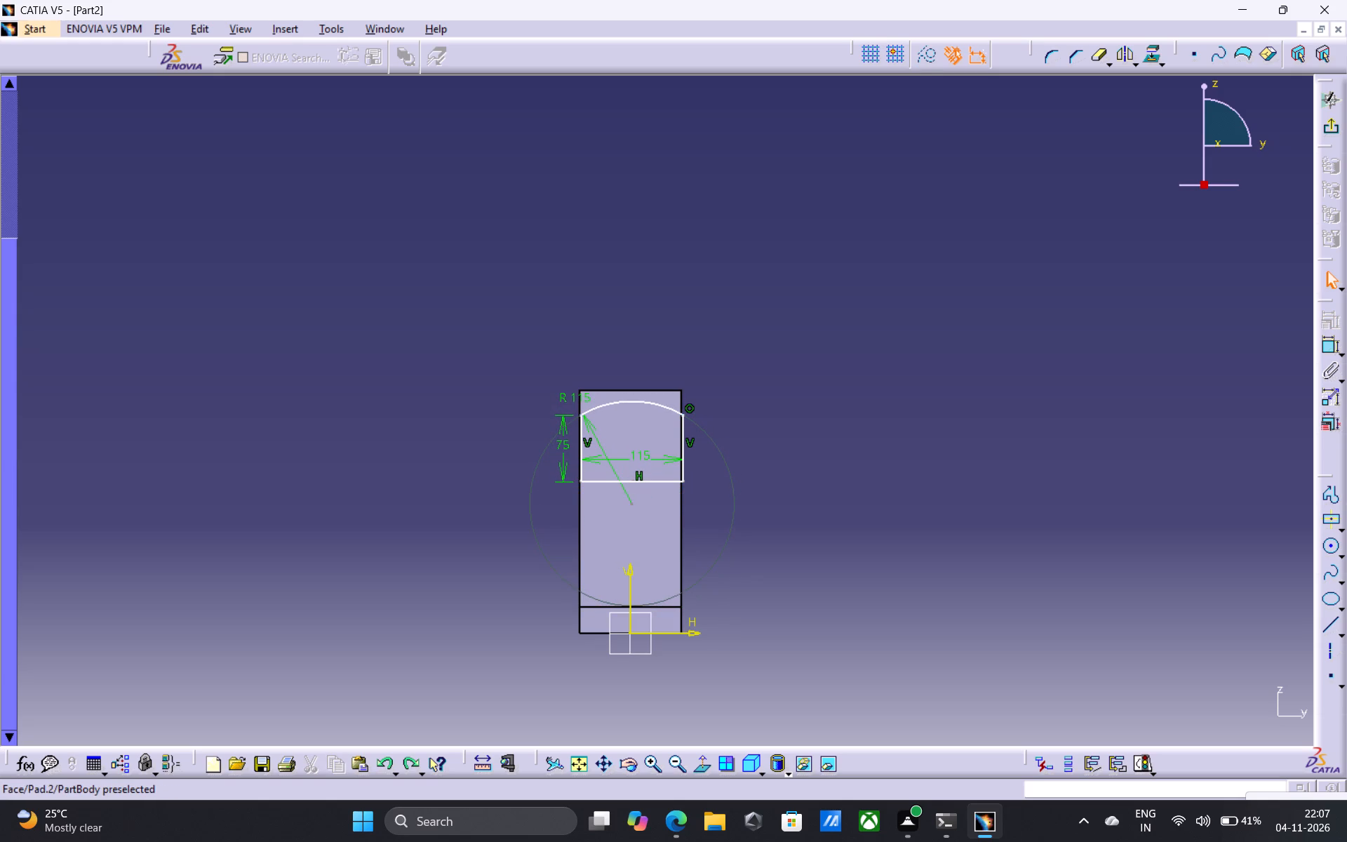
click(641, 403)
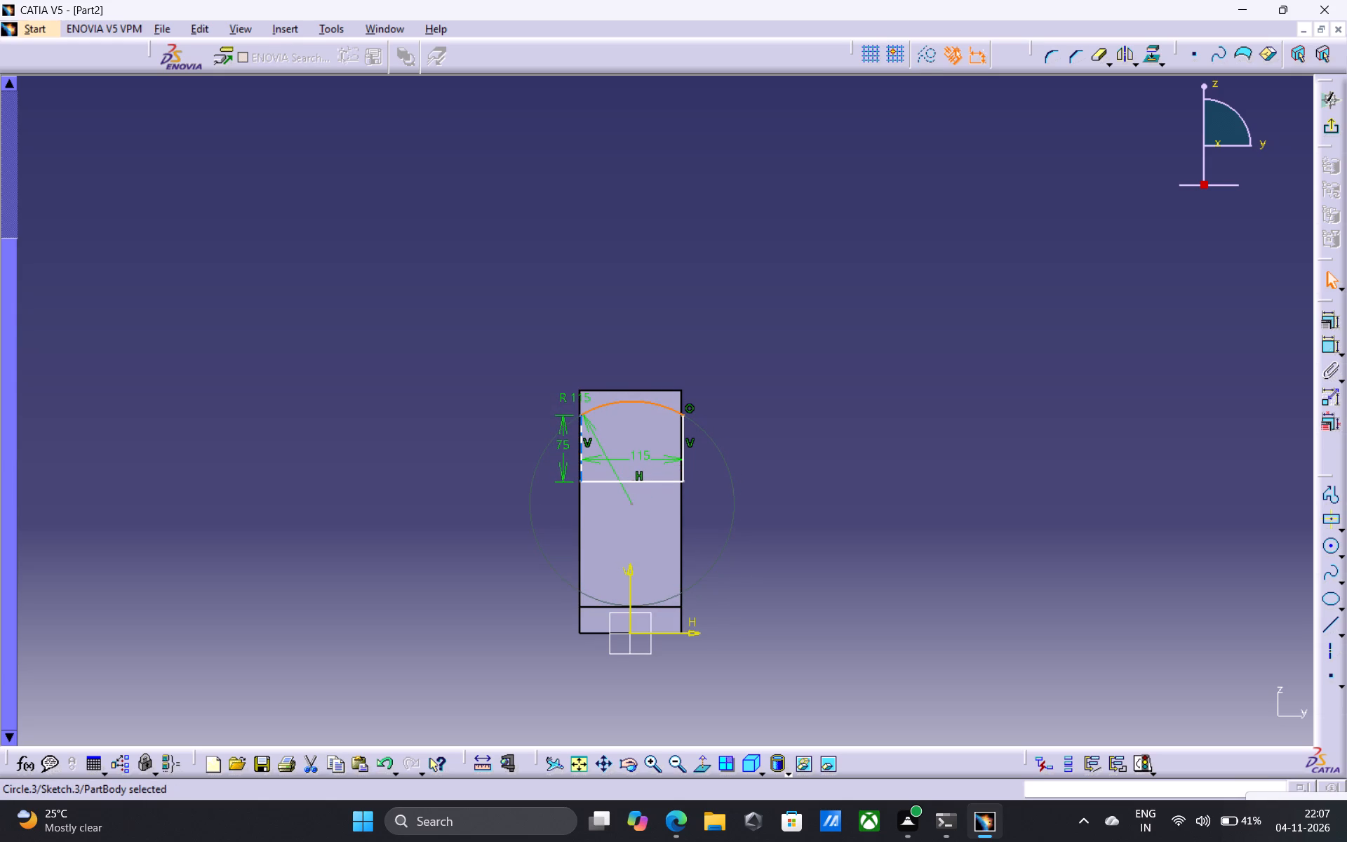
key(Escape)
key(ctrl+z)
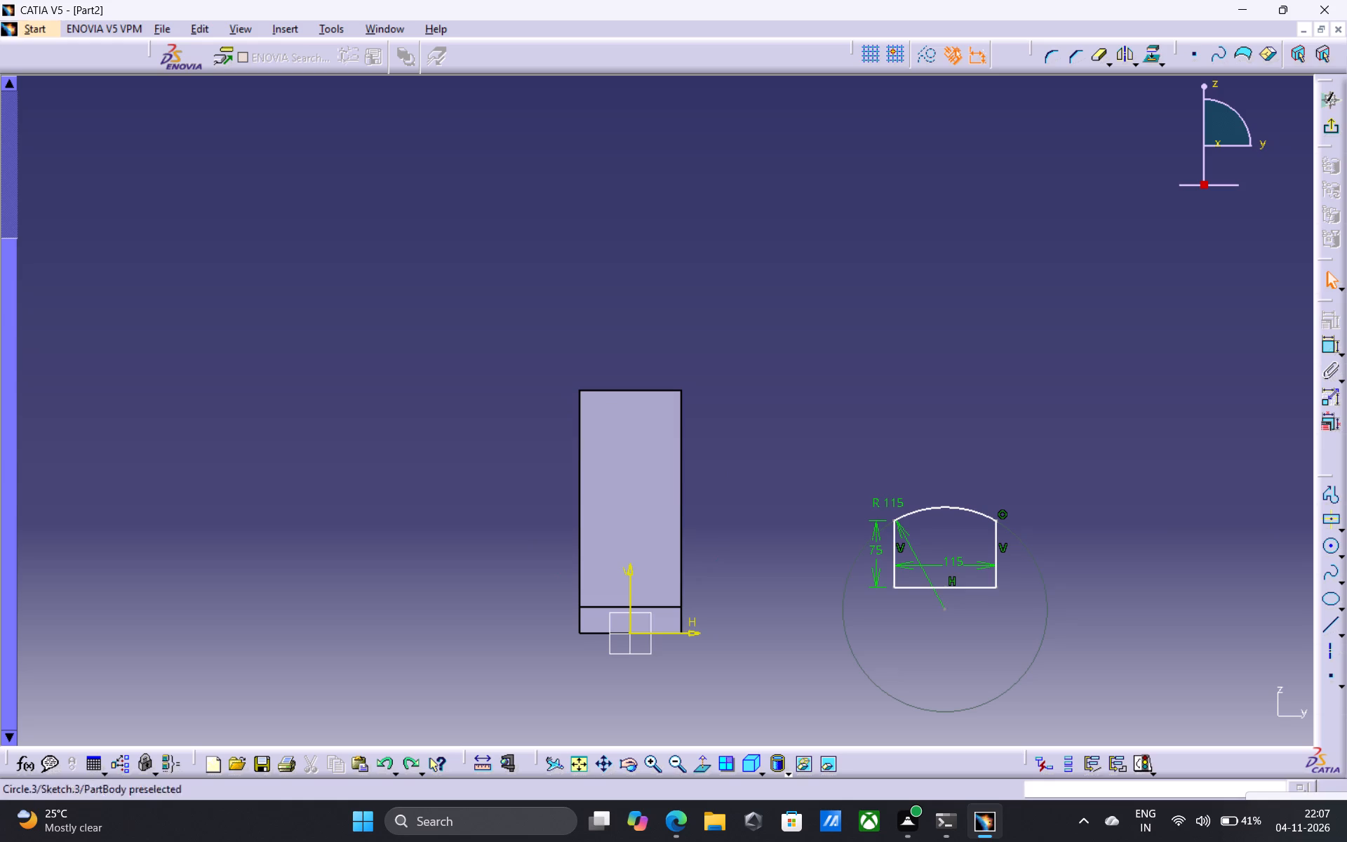
Select the whole arc-topped profile and move it over the upper part of the upright pad's face.
drag(868, 474, 1045, 650)
drag(958, 554, 942, 540)
key(Escape)
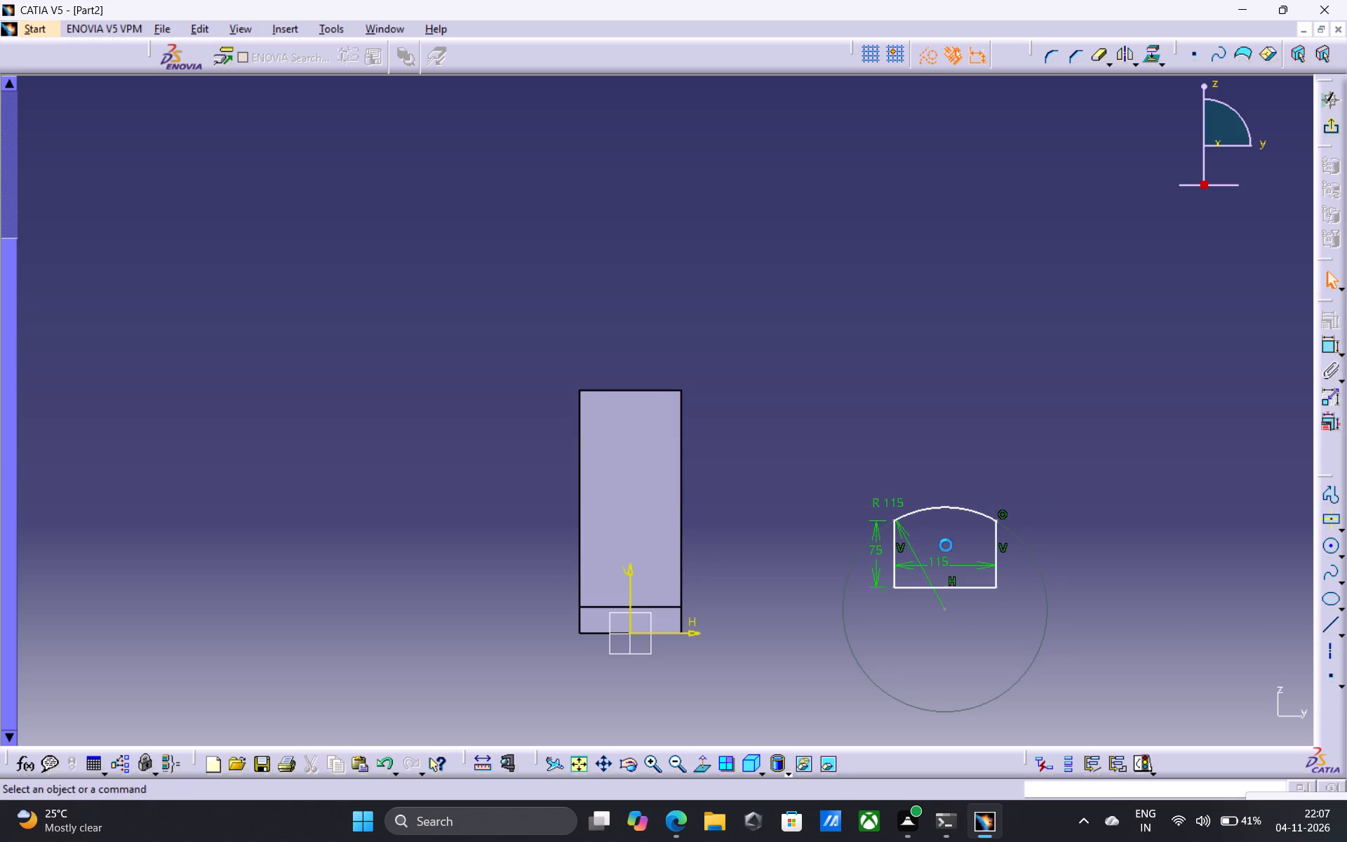
key(Escape)
drag(837, 460, 1032, 645)
drag(970, 588, 675, 487)
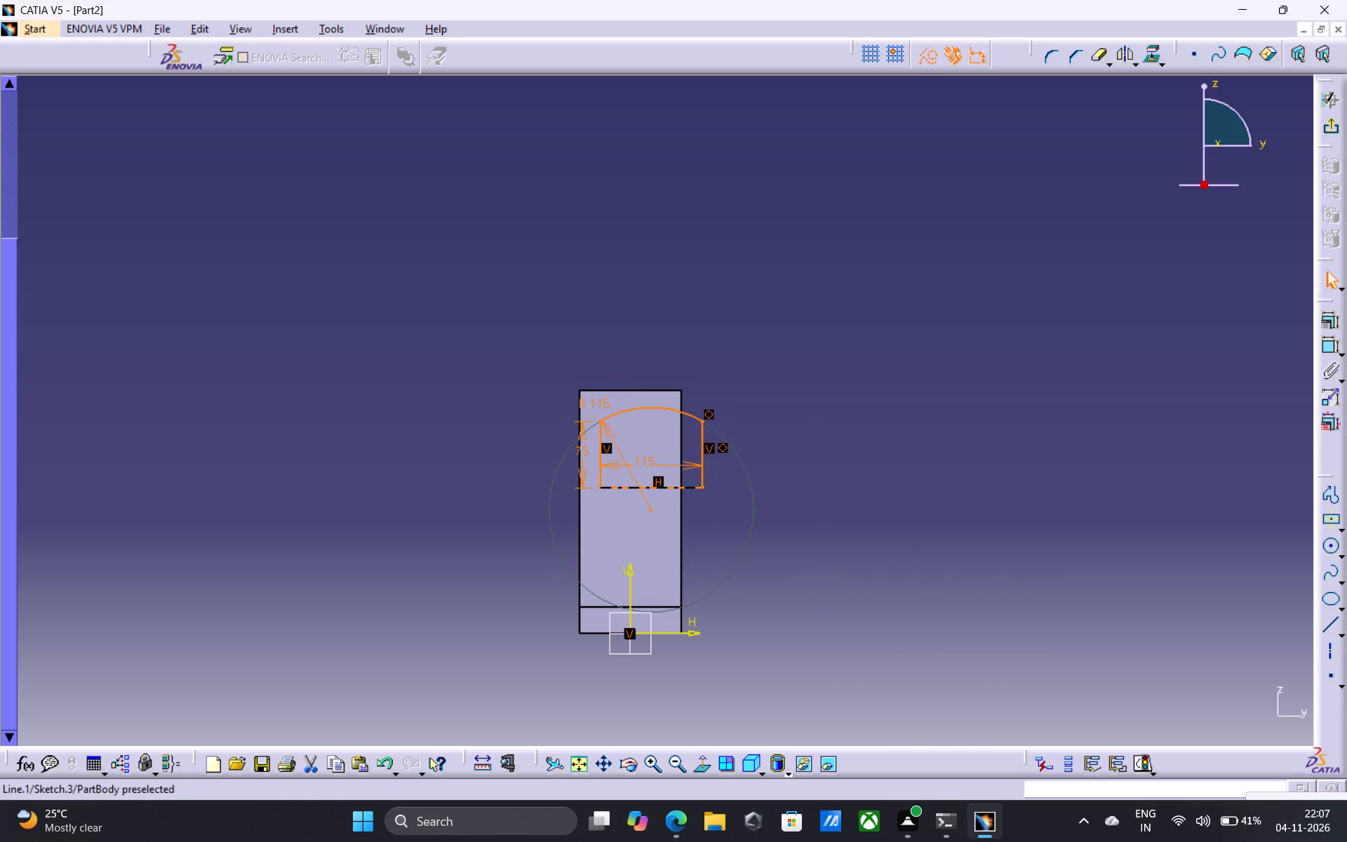
key(Escape)
key(Escape)
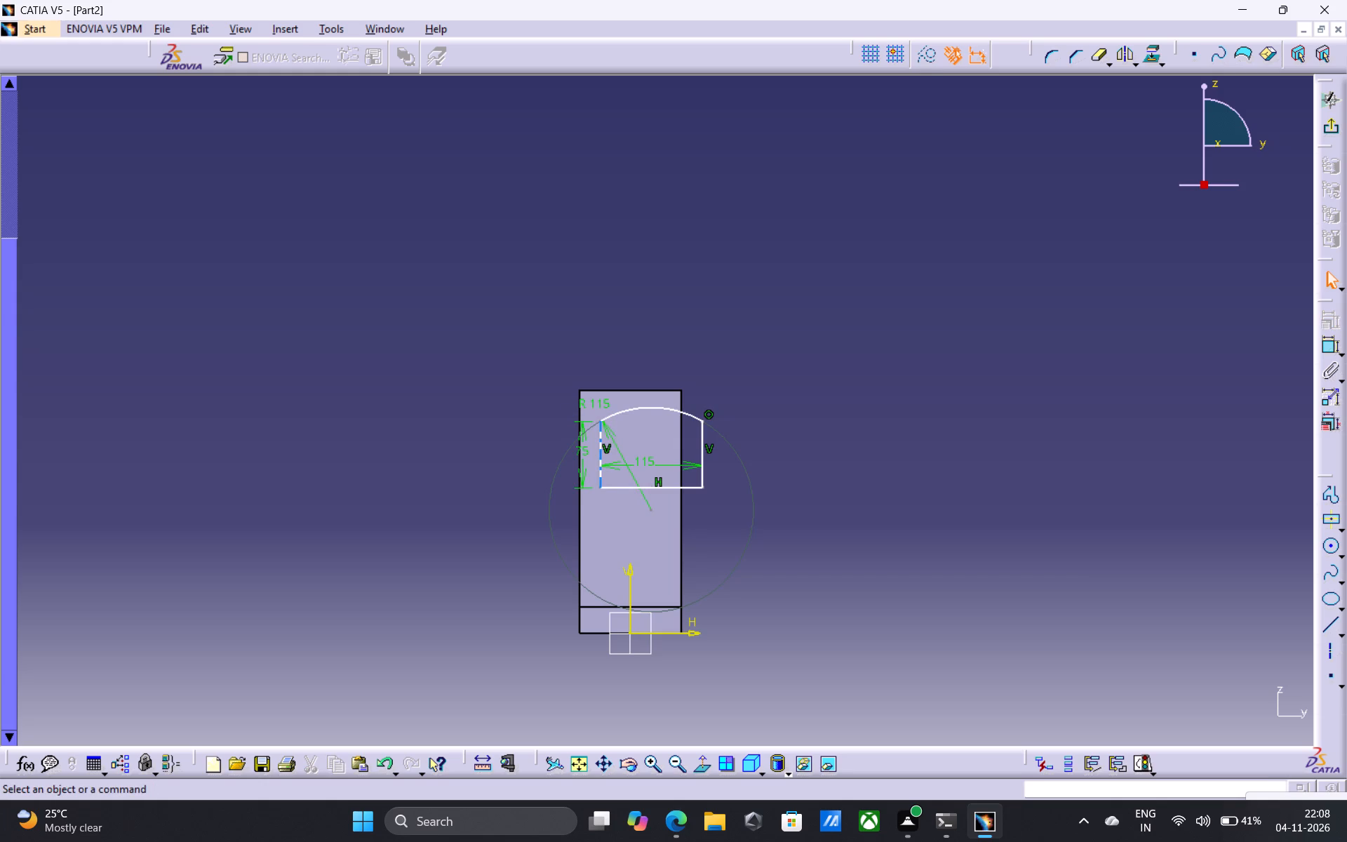
Make the profile's left vertical line coincident with the upright pad's left edge.
click(577, 517)
ctrl+click(601, 460)
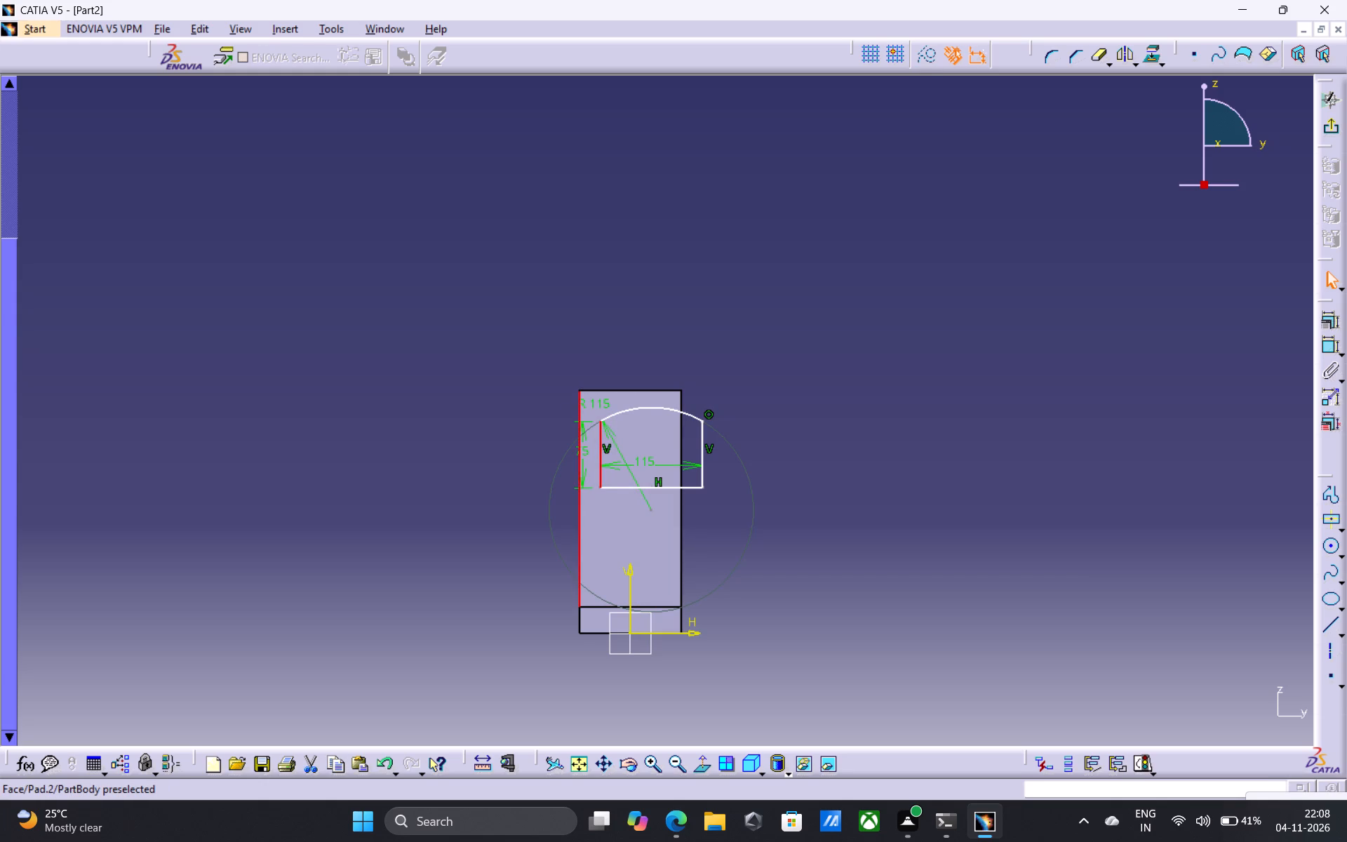
click(1337, 322)
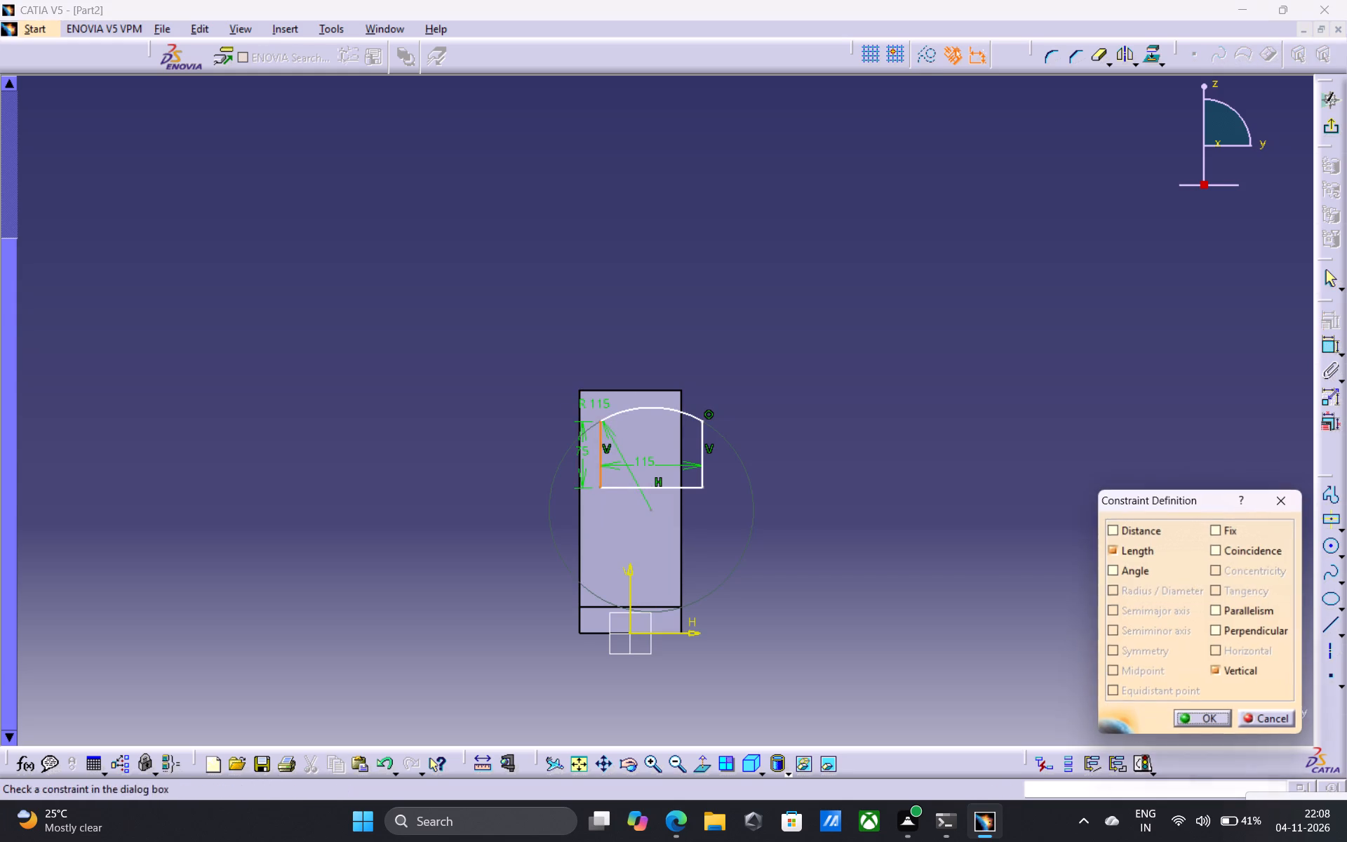
click(1219, 547)
click(1200, 709)
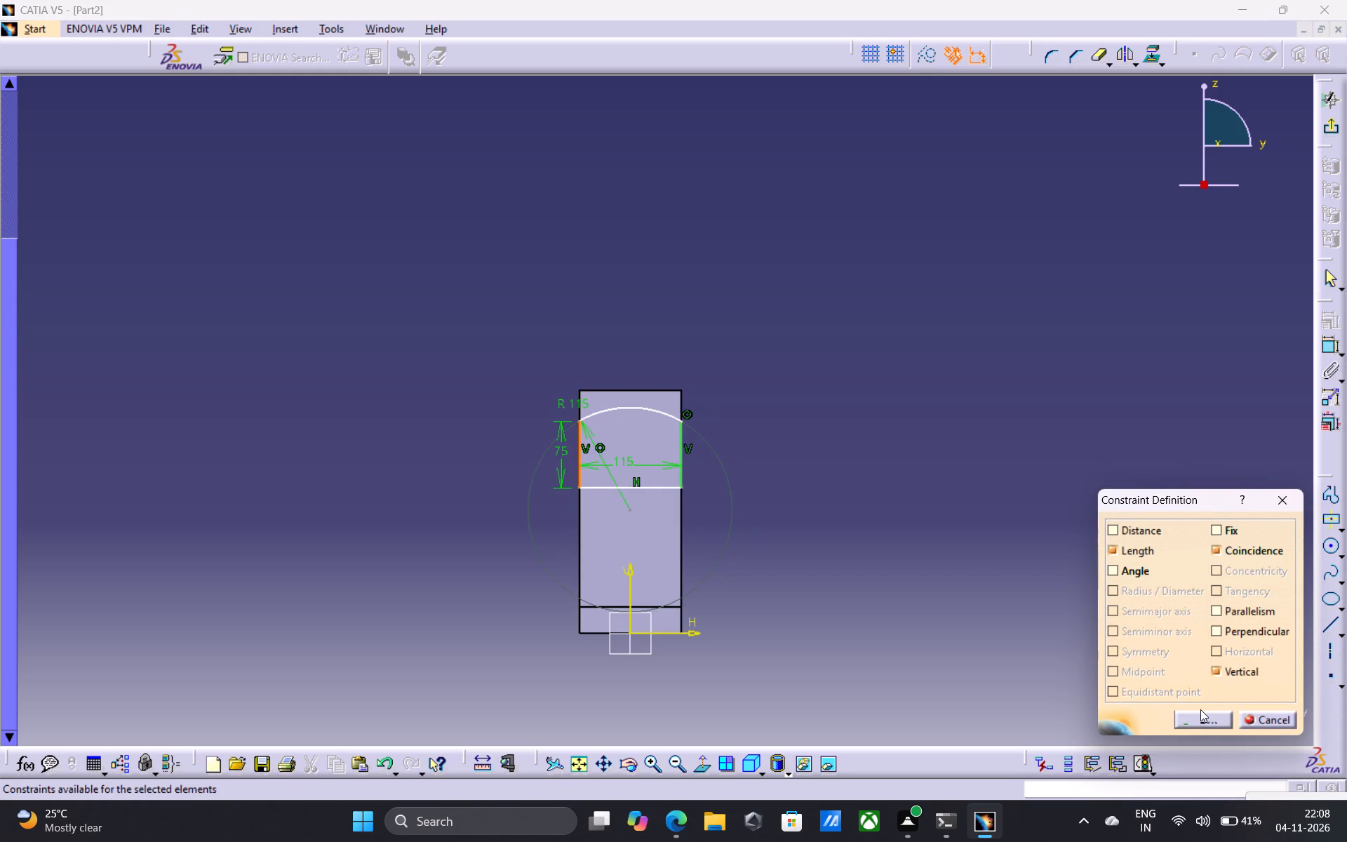
click(1202, 716)
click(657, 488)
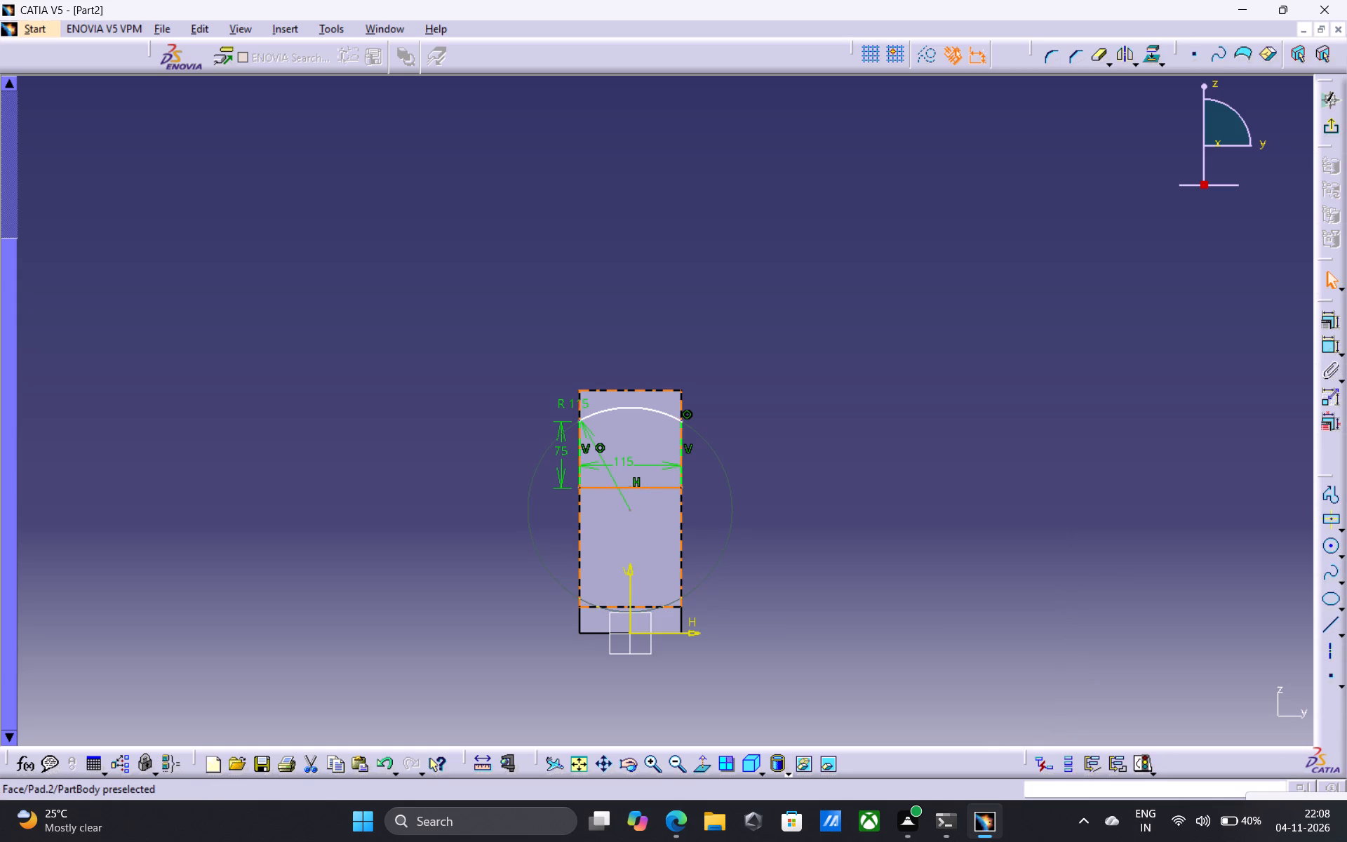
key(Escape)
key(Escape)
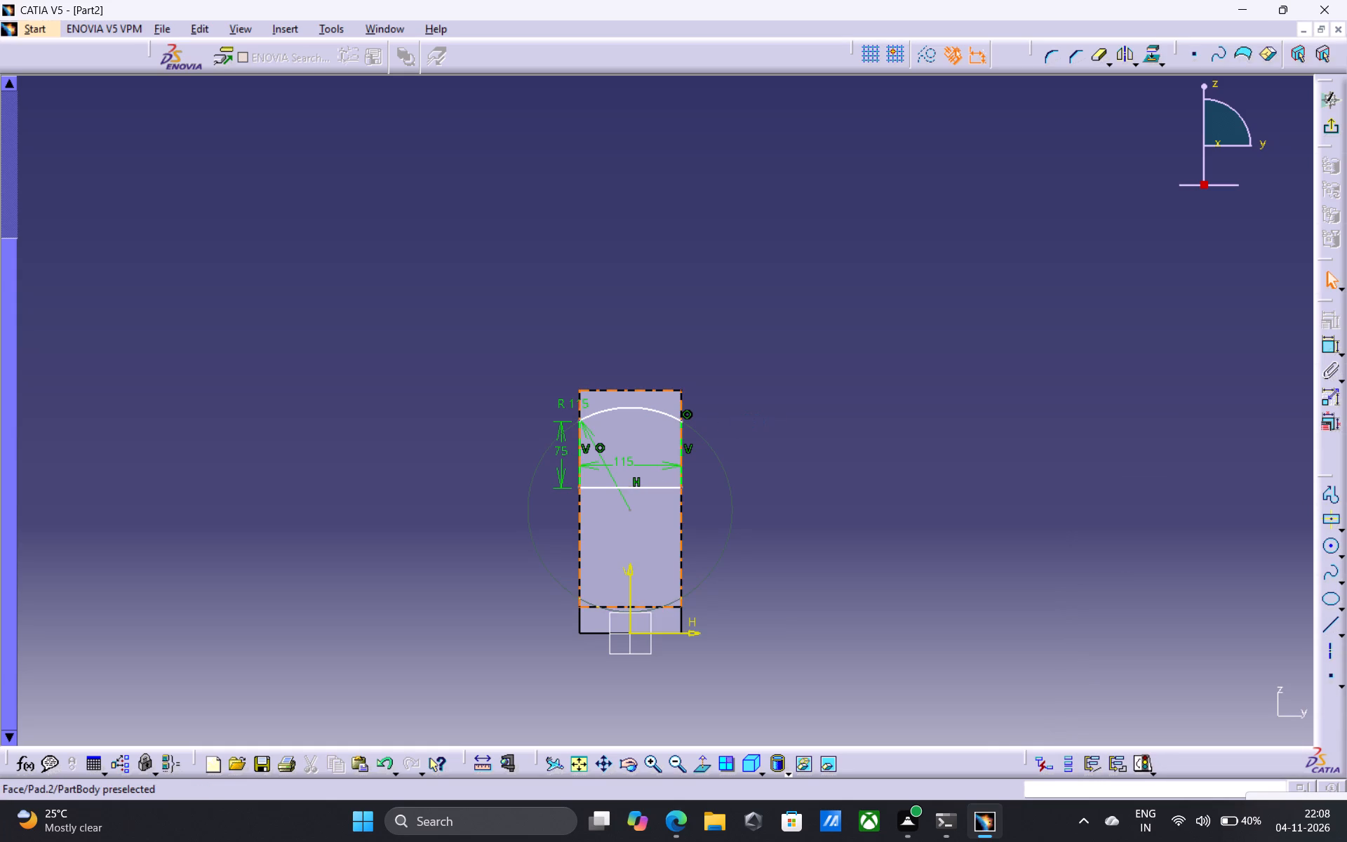
Dimension the arc's top to the pad's top edge with an offset of 0 mm, and exit the sketch.
click(634, 409)
ctrl+click(647, 390)
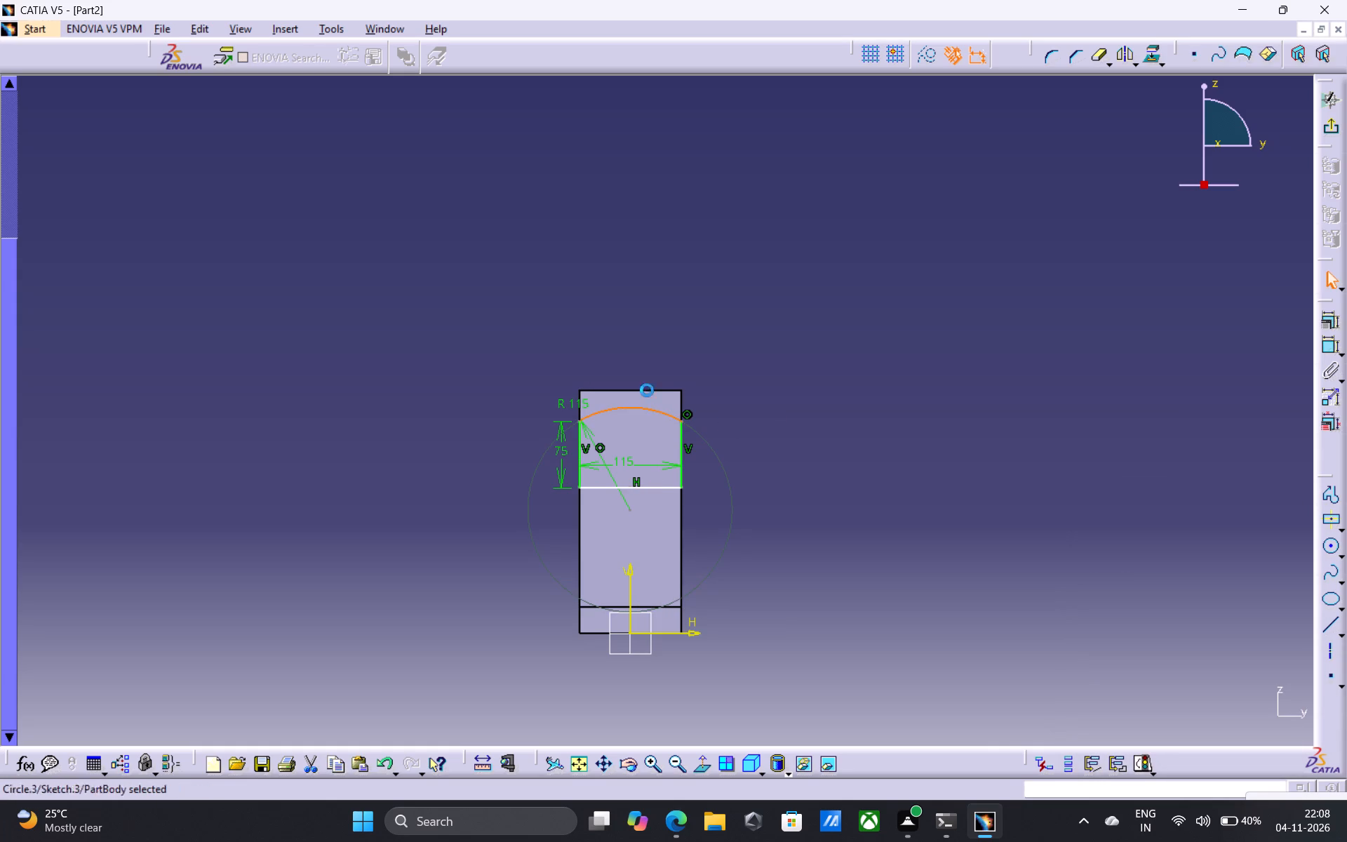
drag(1331, 345, 1324, 346)
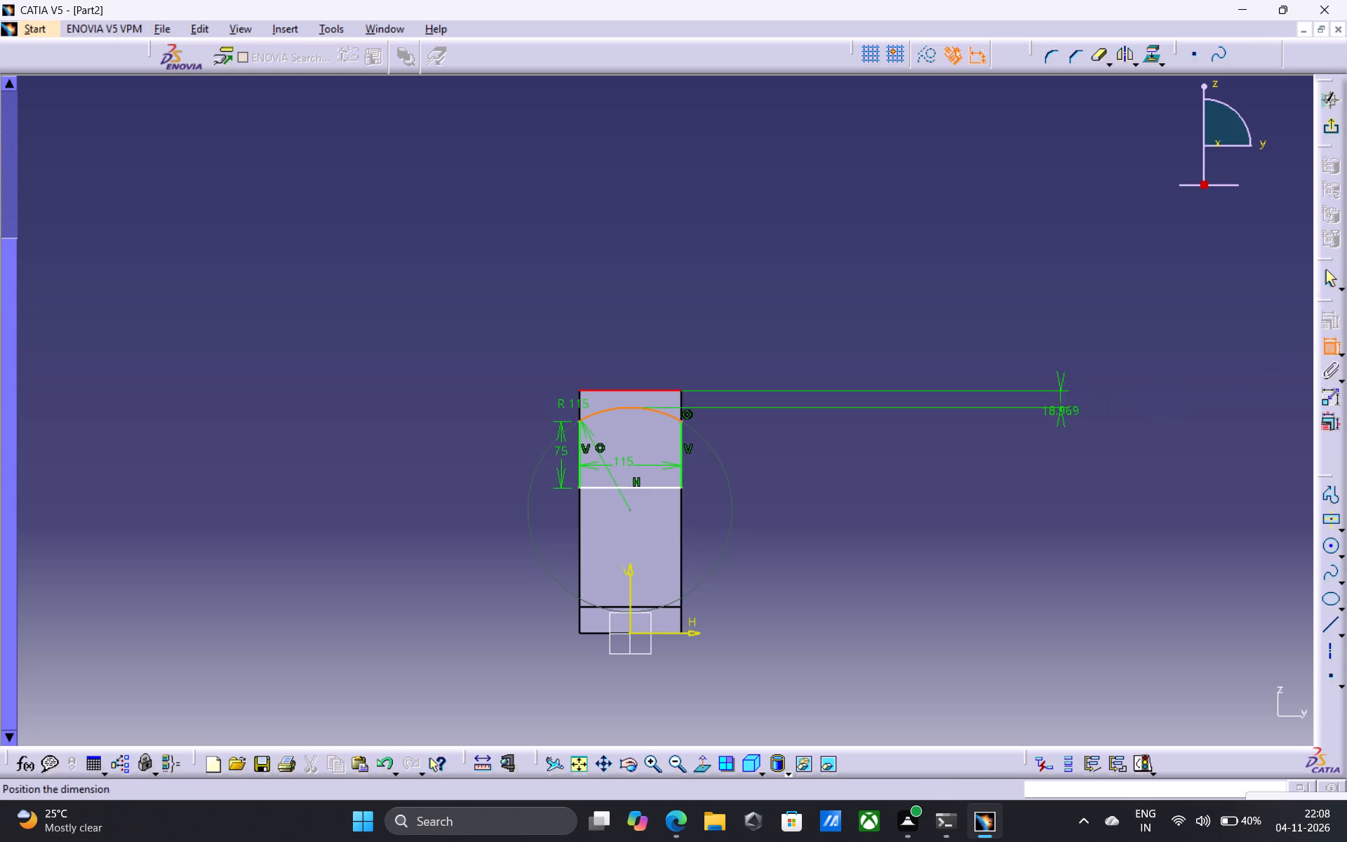
click(1084, 414)
double_click(1085, 410)
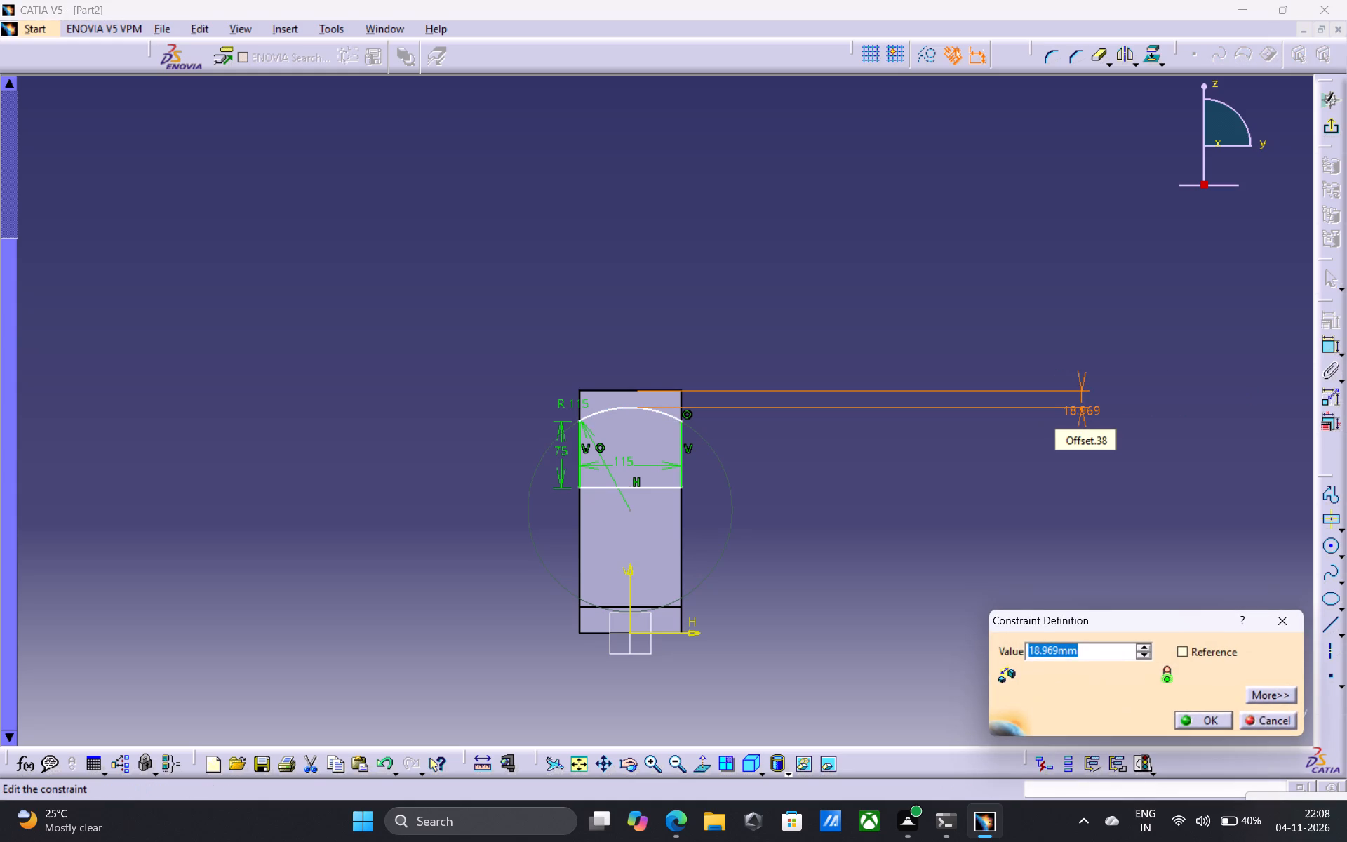
key(0)
key(Return)
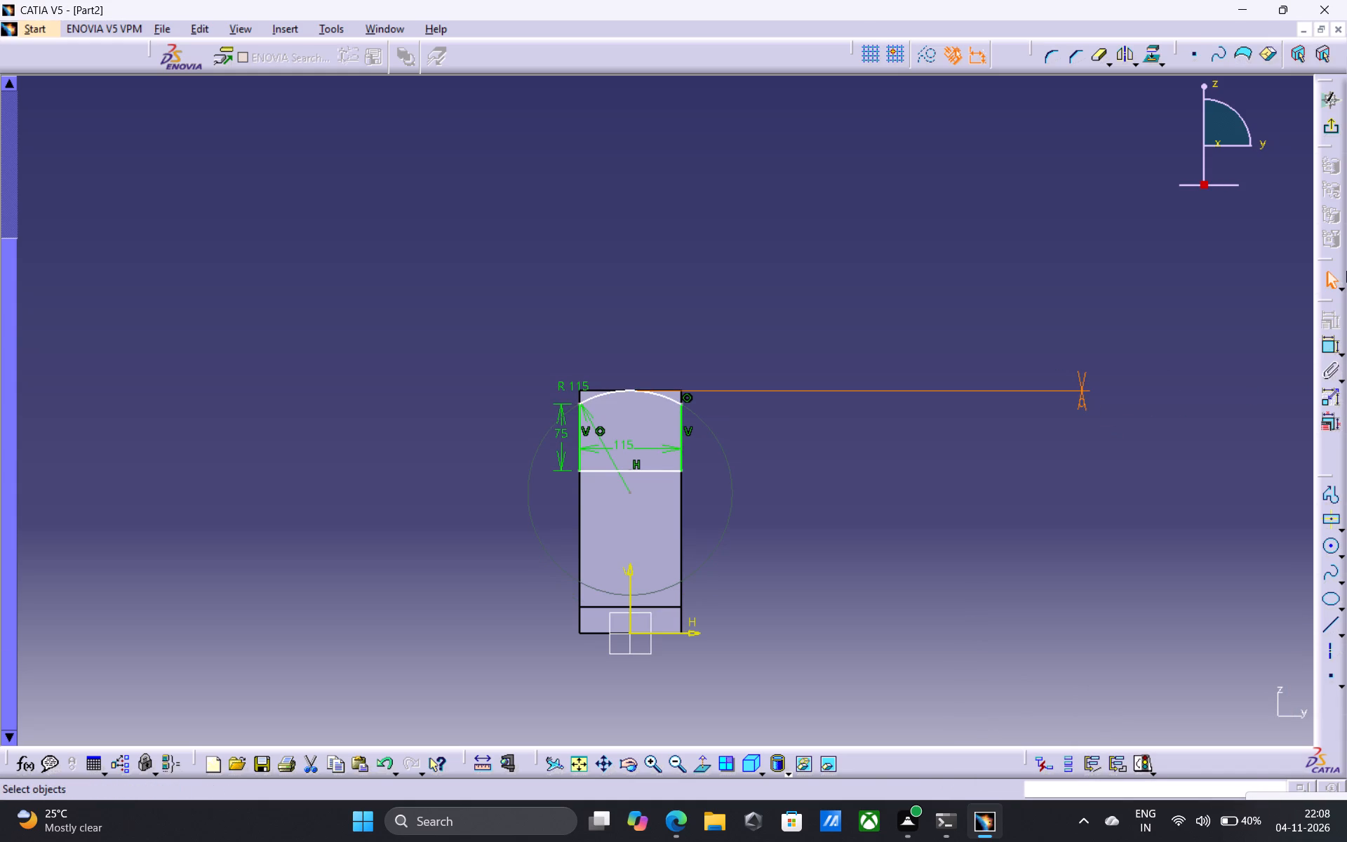
click(1329, 123)
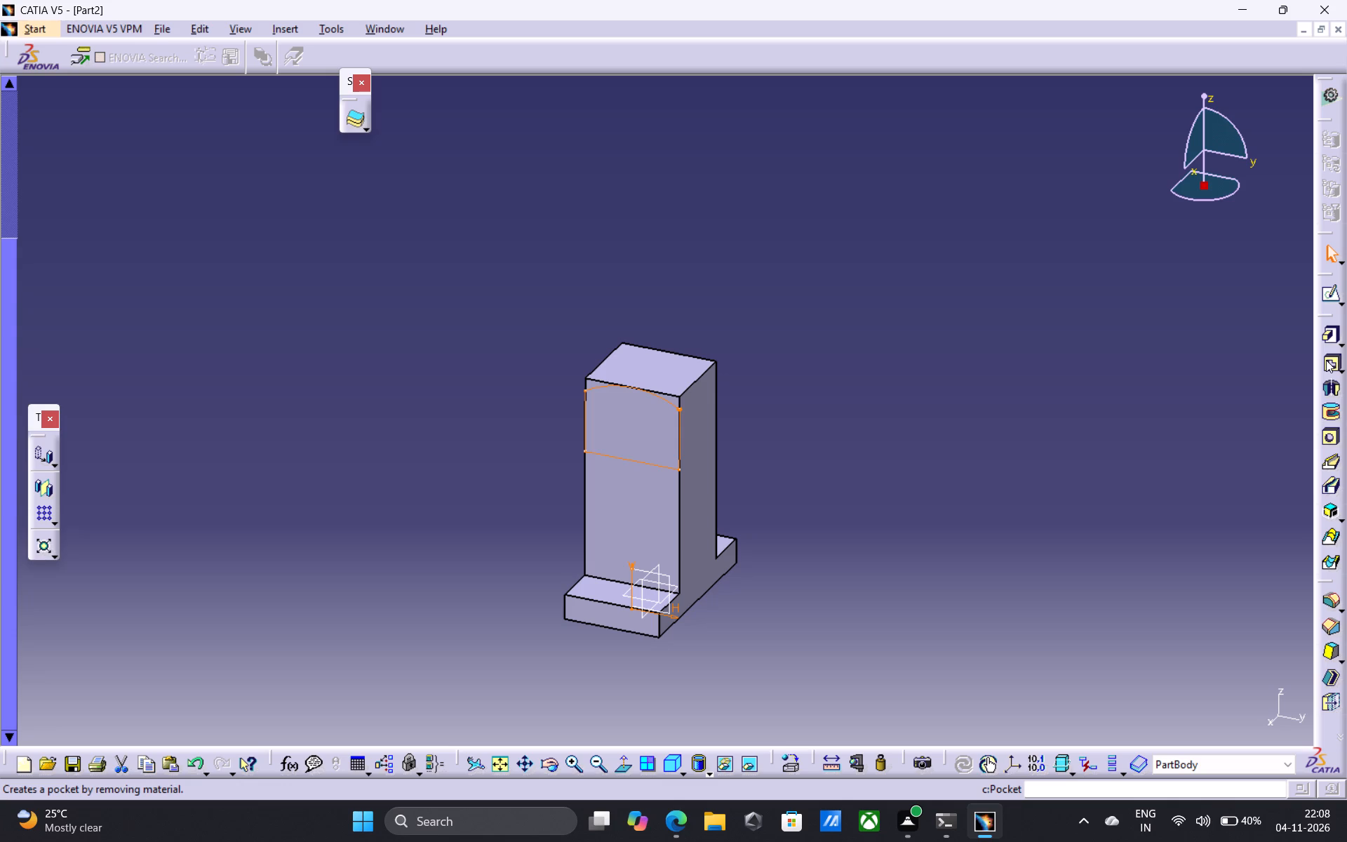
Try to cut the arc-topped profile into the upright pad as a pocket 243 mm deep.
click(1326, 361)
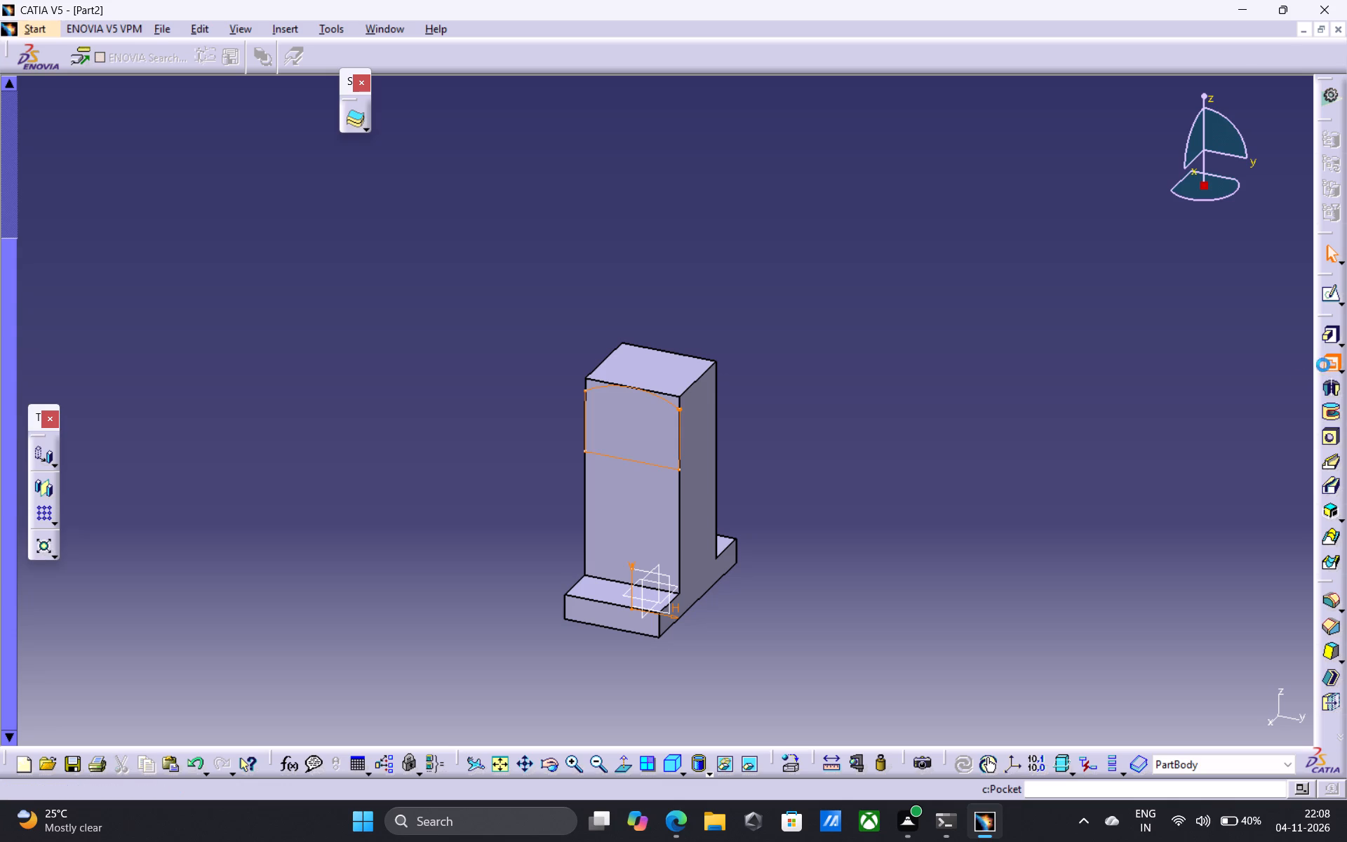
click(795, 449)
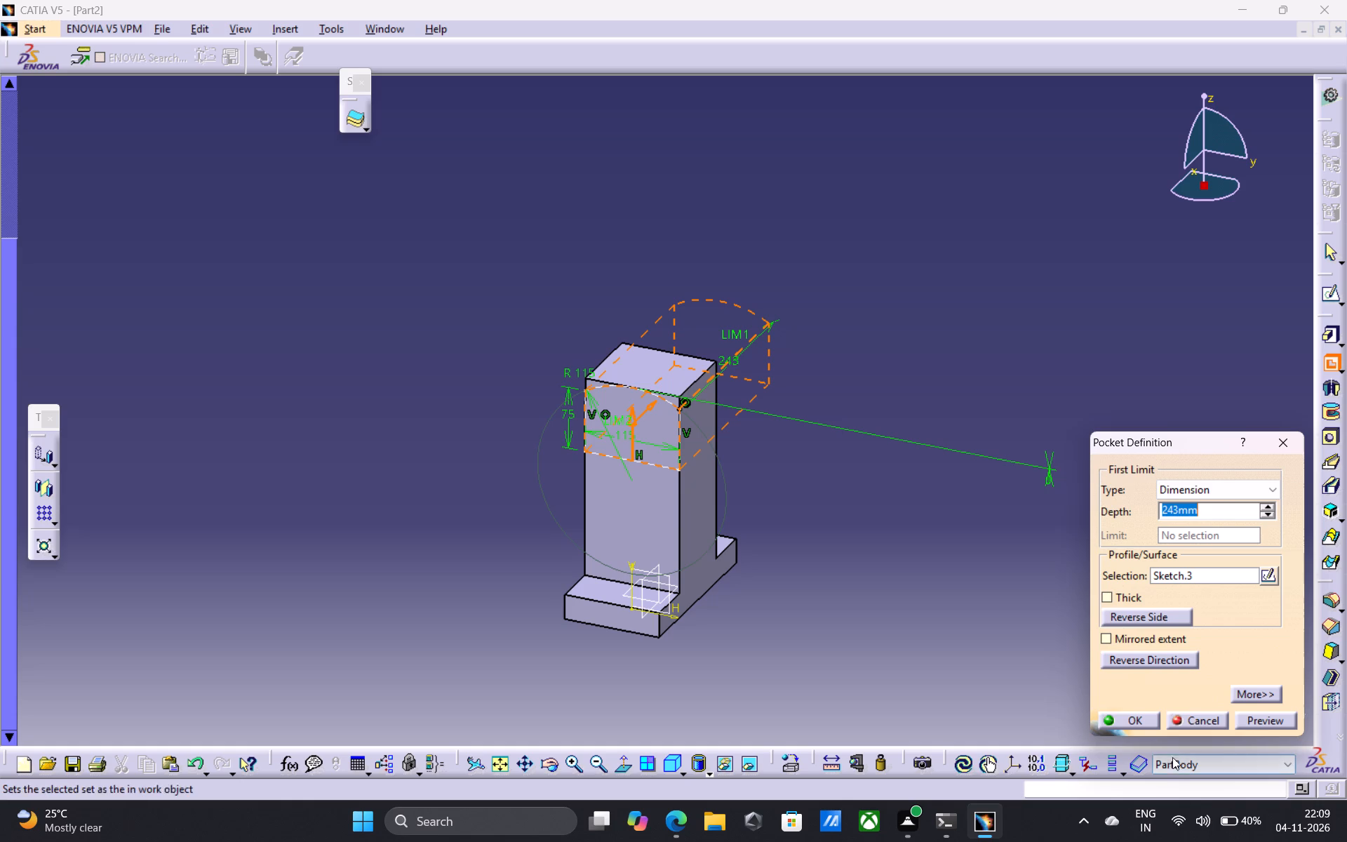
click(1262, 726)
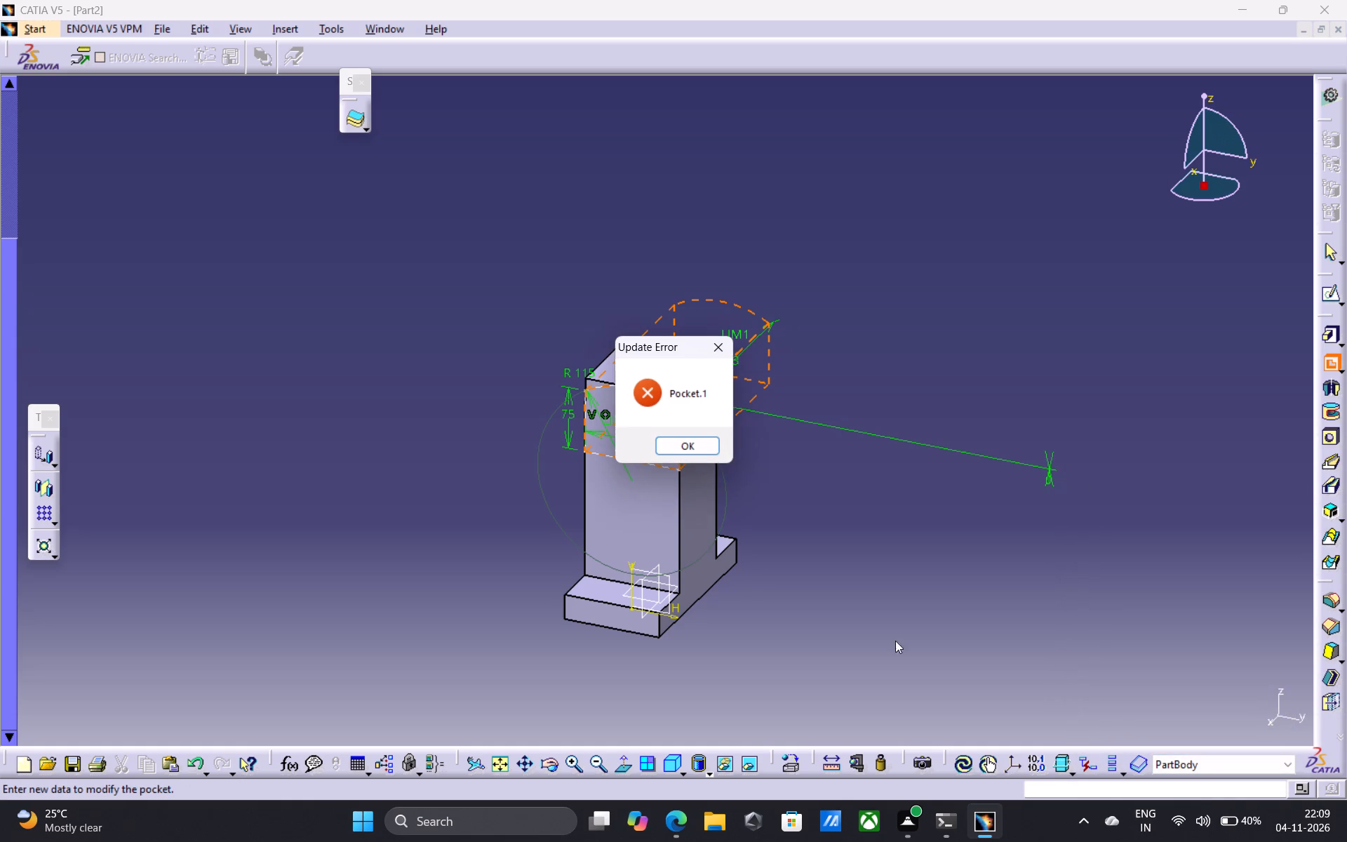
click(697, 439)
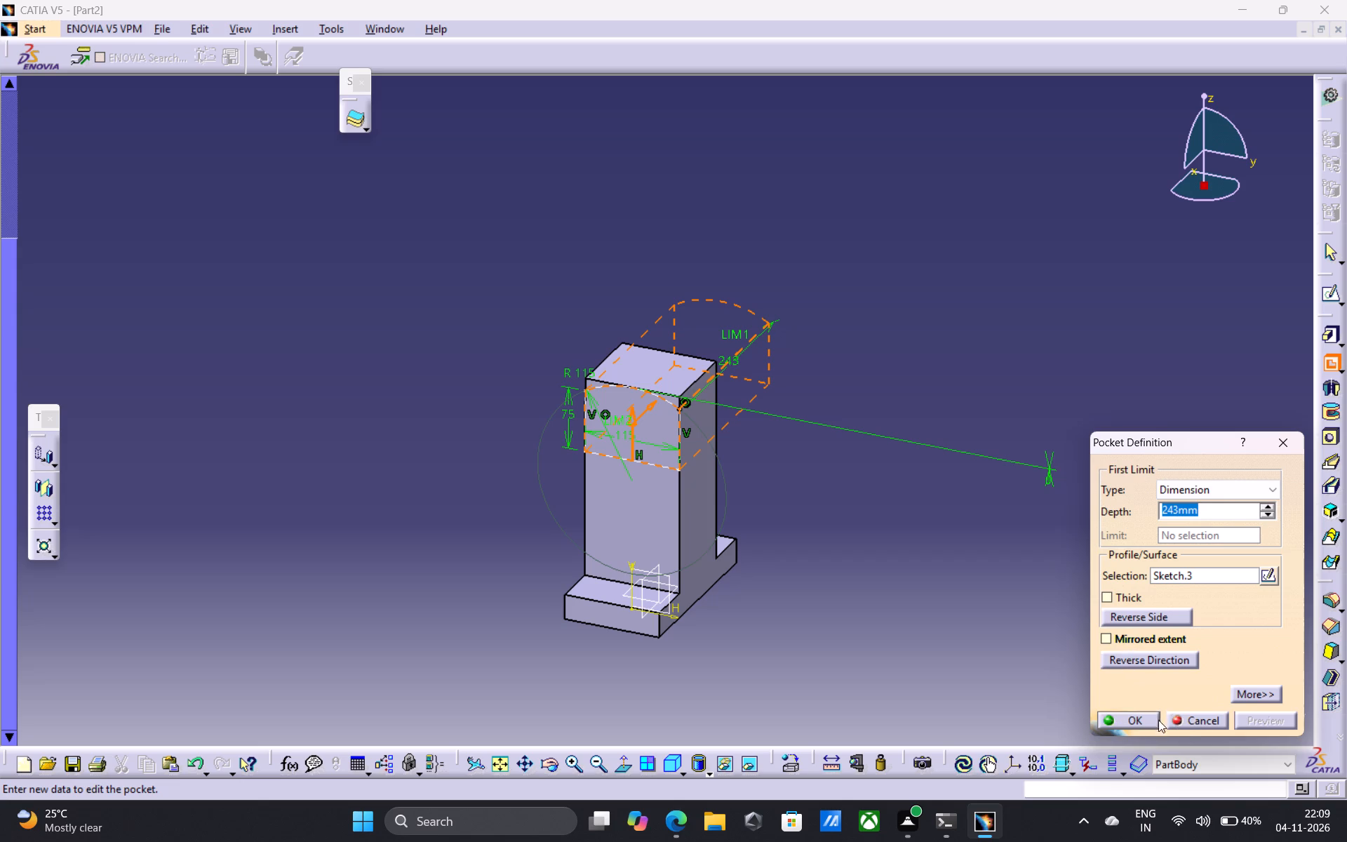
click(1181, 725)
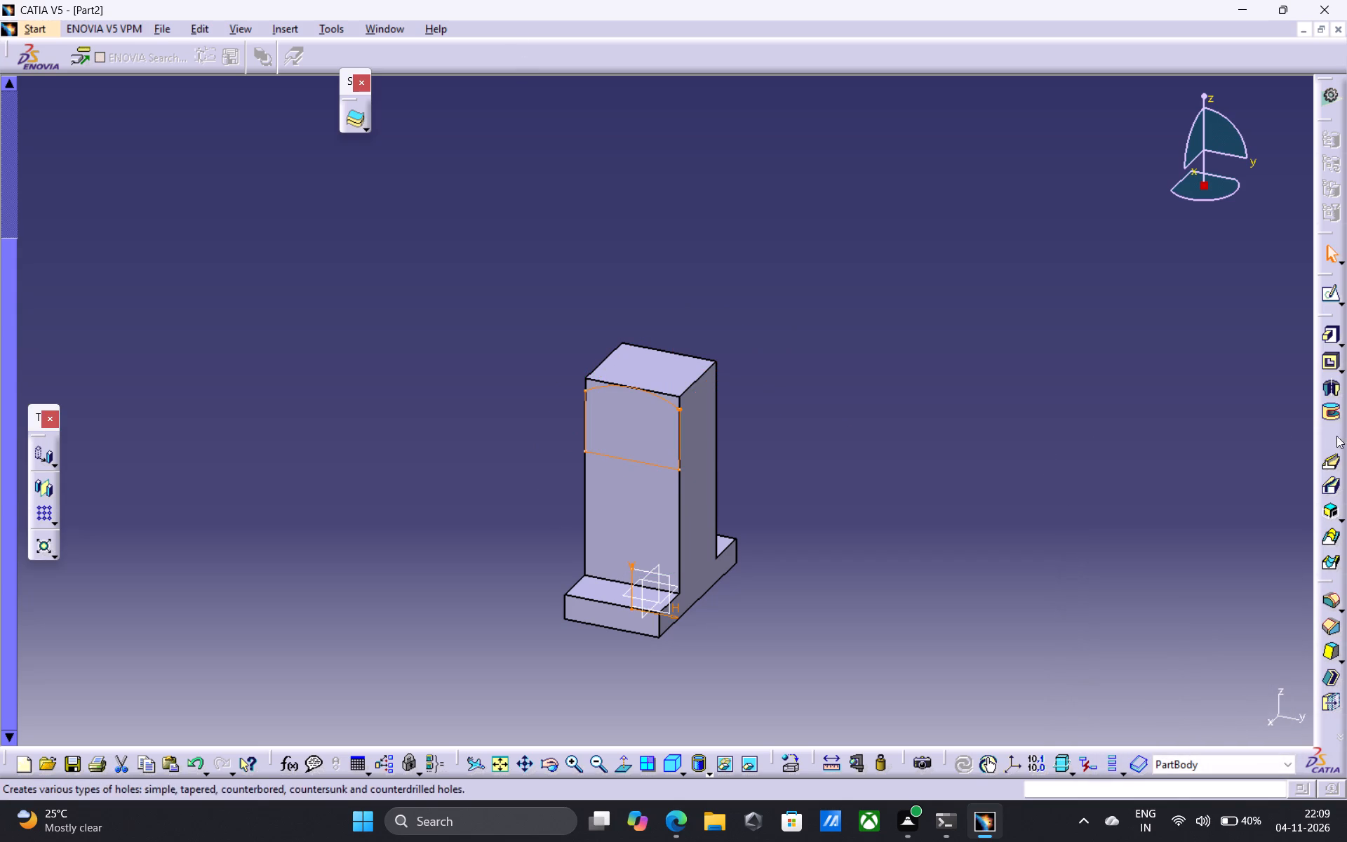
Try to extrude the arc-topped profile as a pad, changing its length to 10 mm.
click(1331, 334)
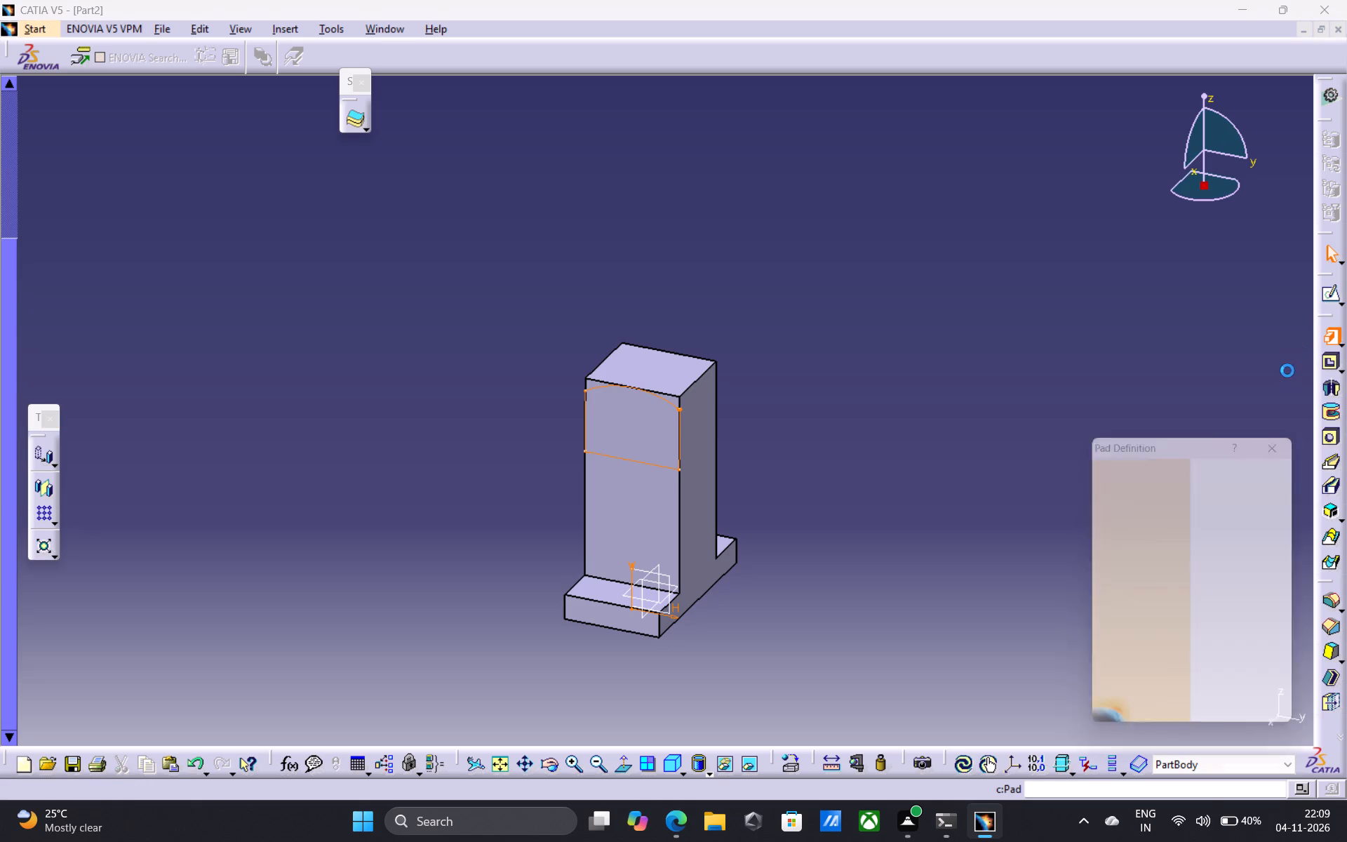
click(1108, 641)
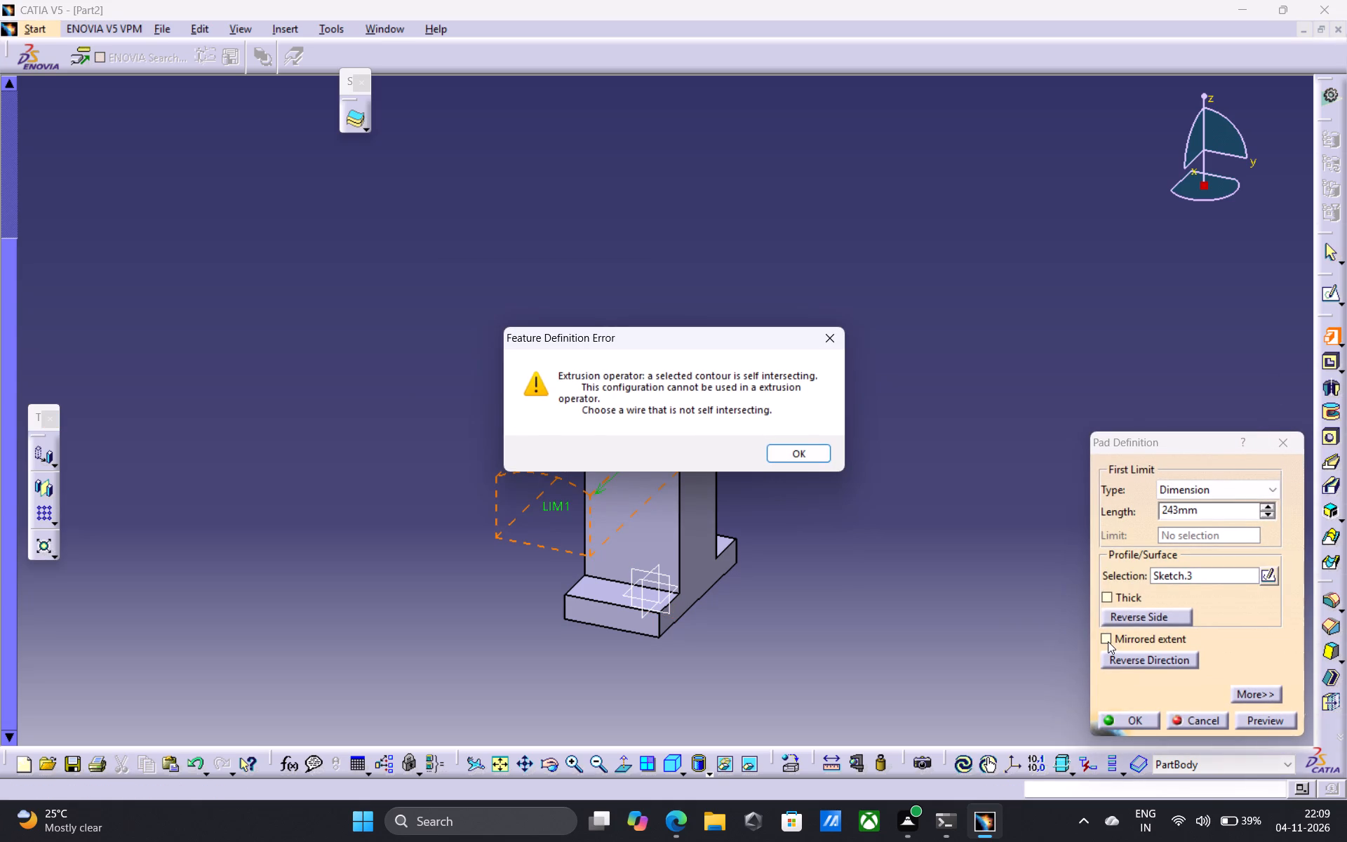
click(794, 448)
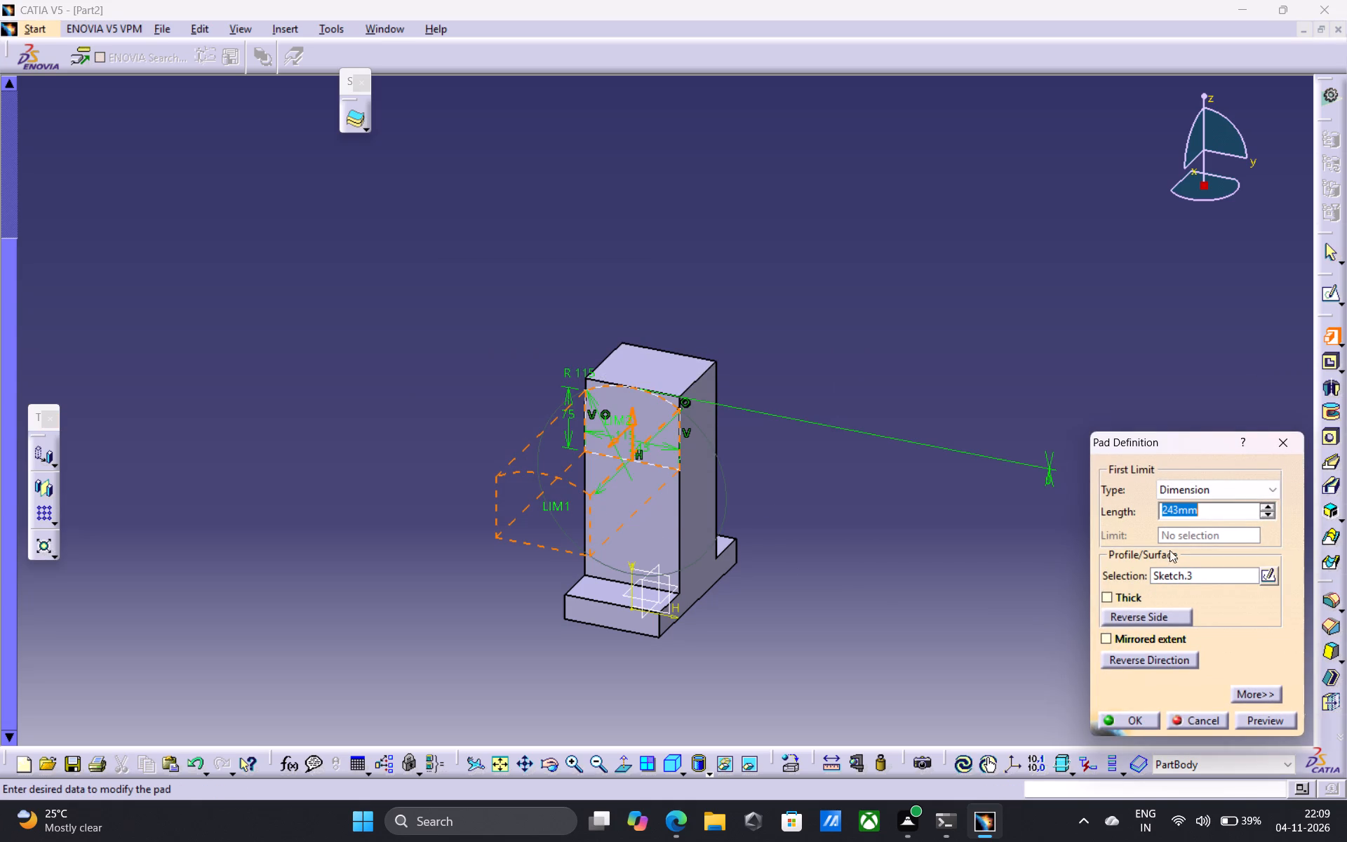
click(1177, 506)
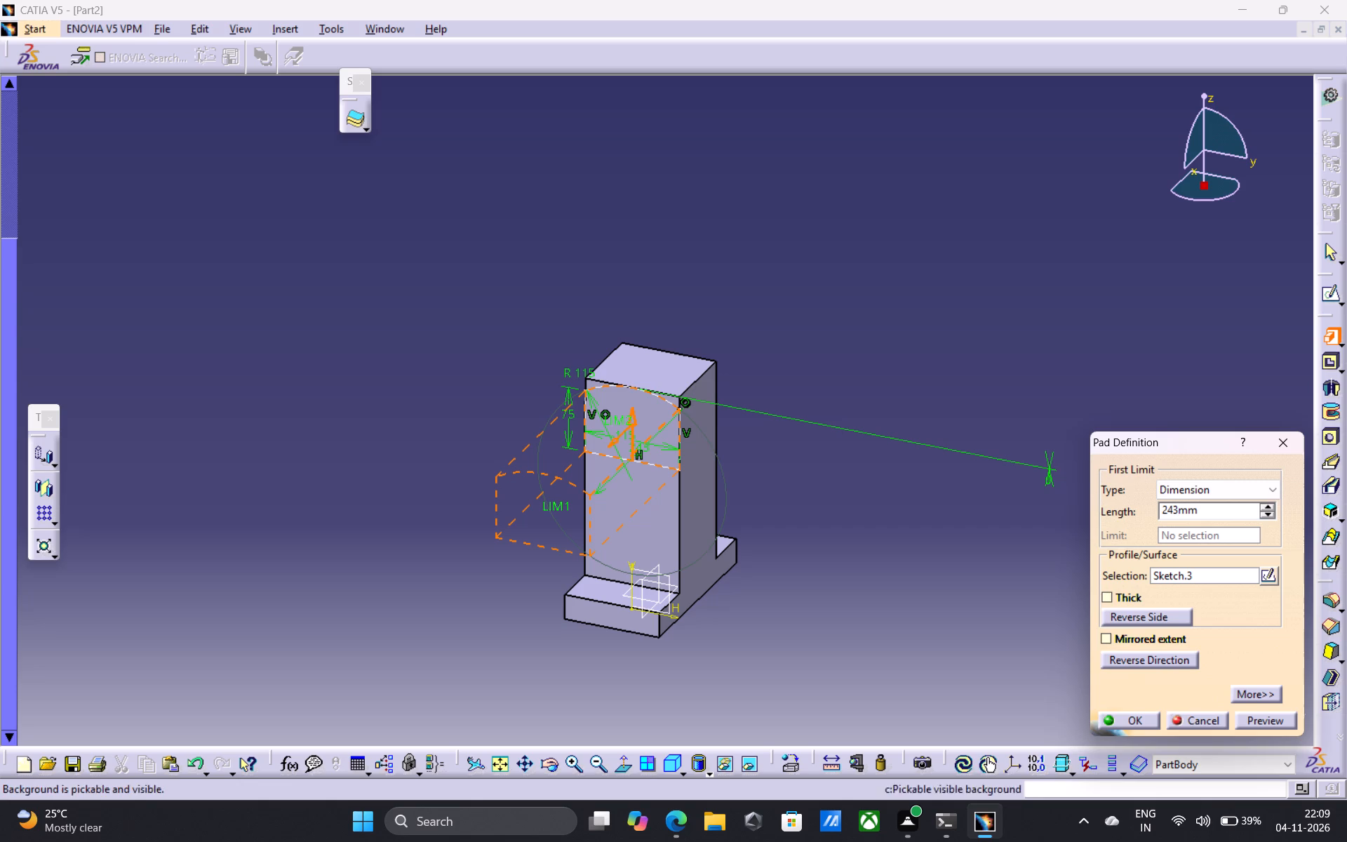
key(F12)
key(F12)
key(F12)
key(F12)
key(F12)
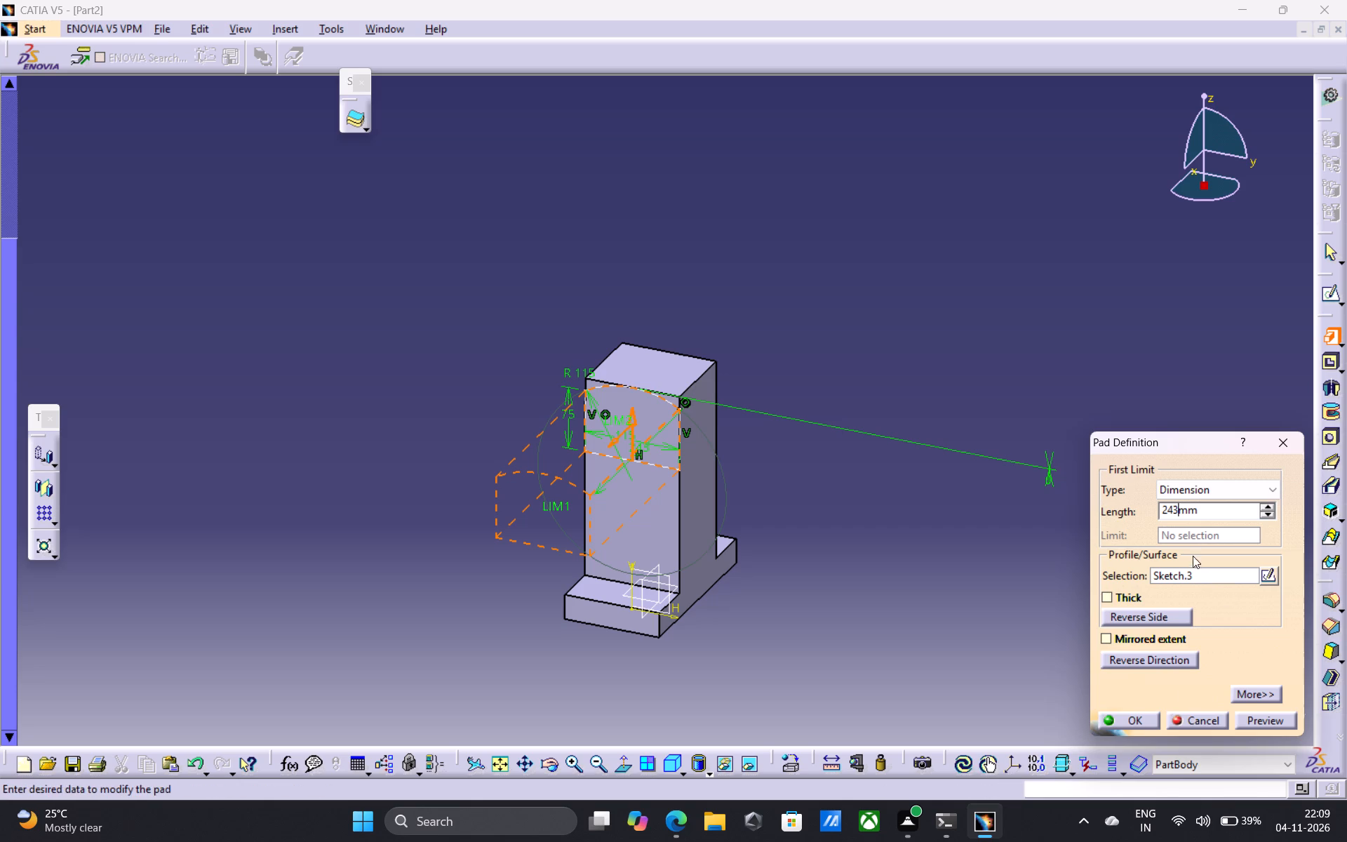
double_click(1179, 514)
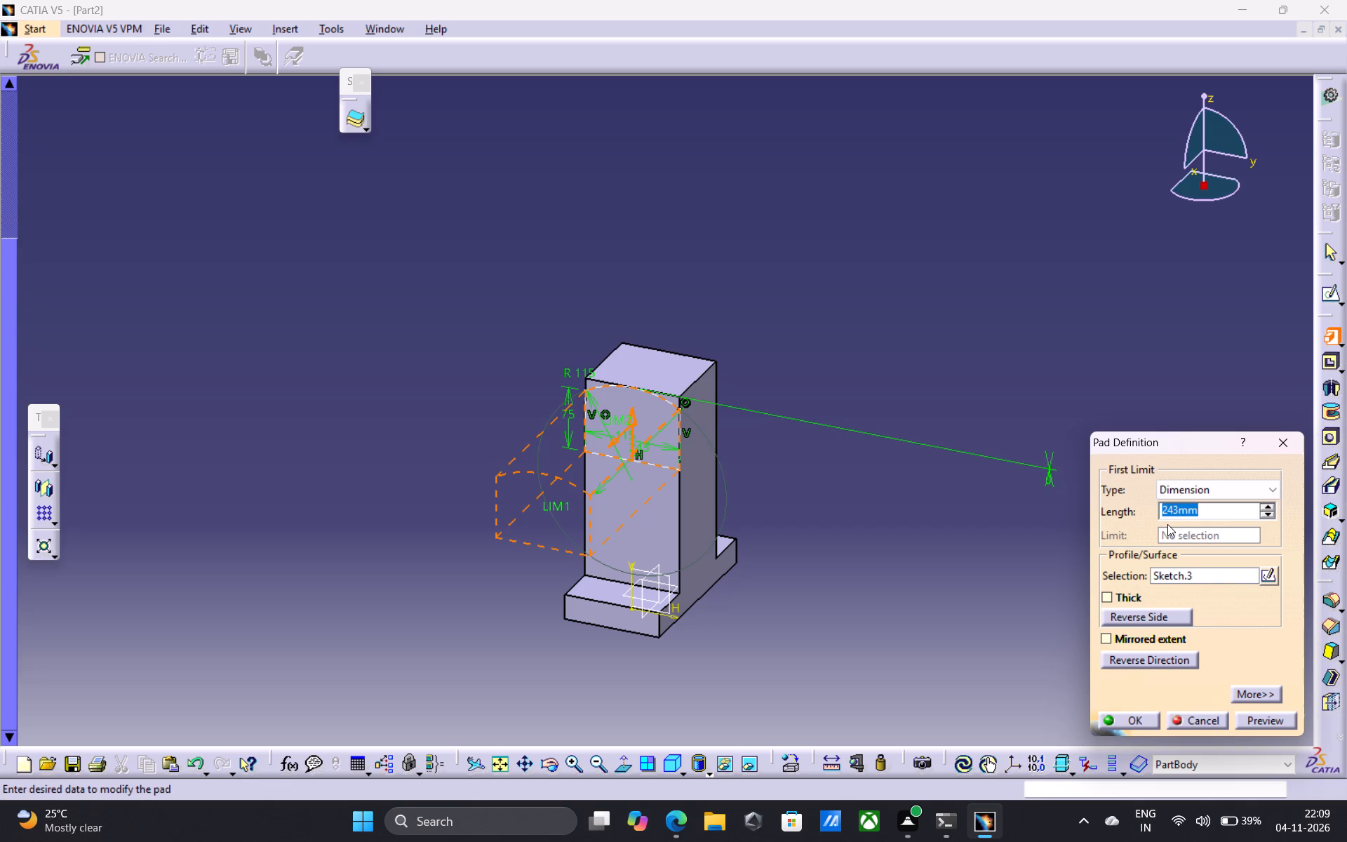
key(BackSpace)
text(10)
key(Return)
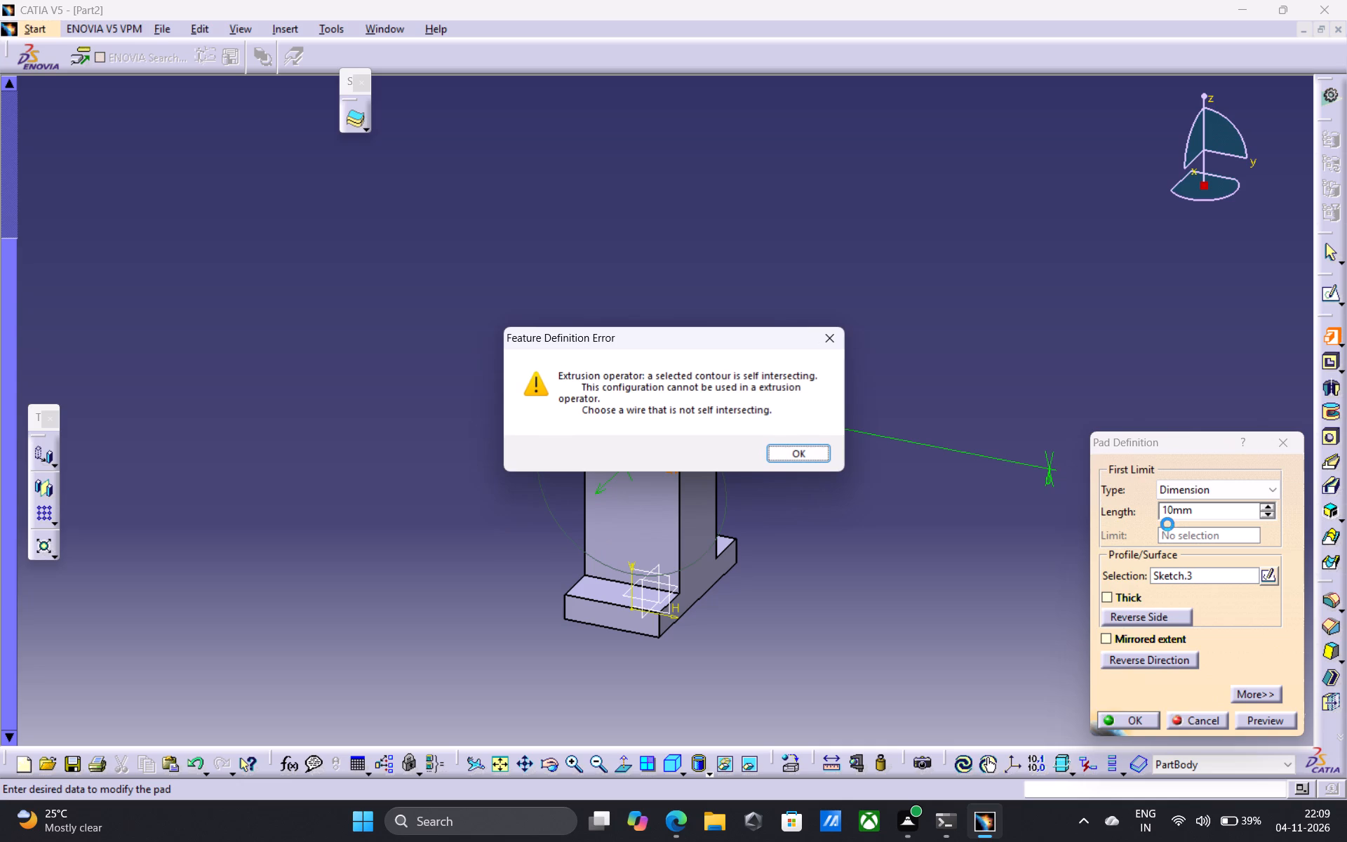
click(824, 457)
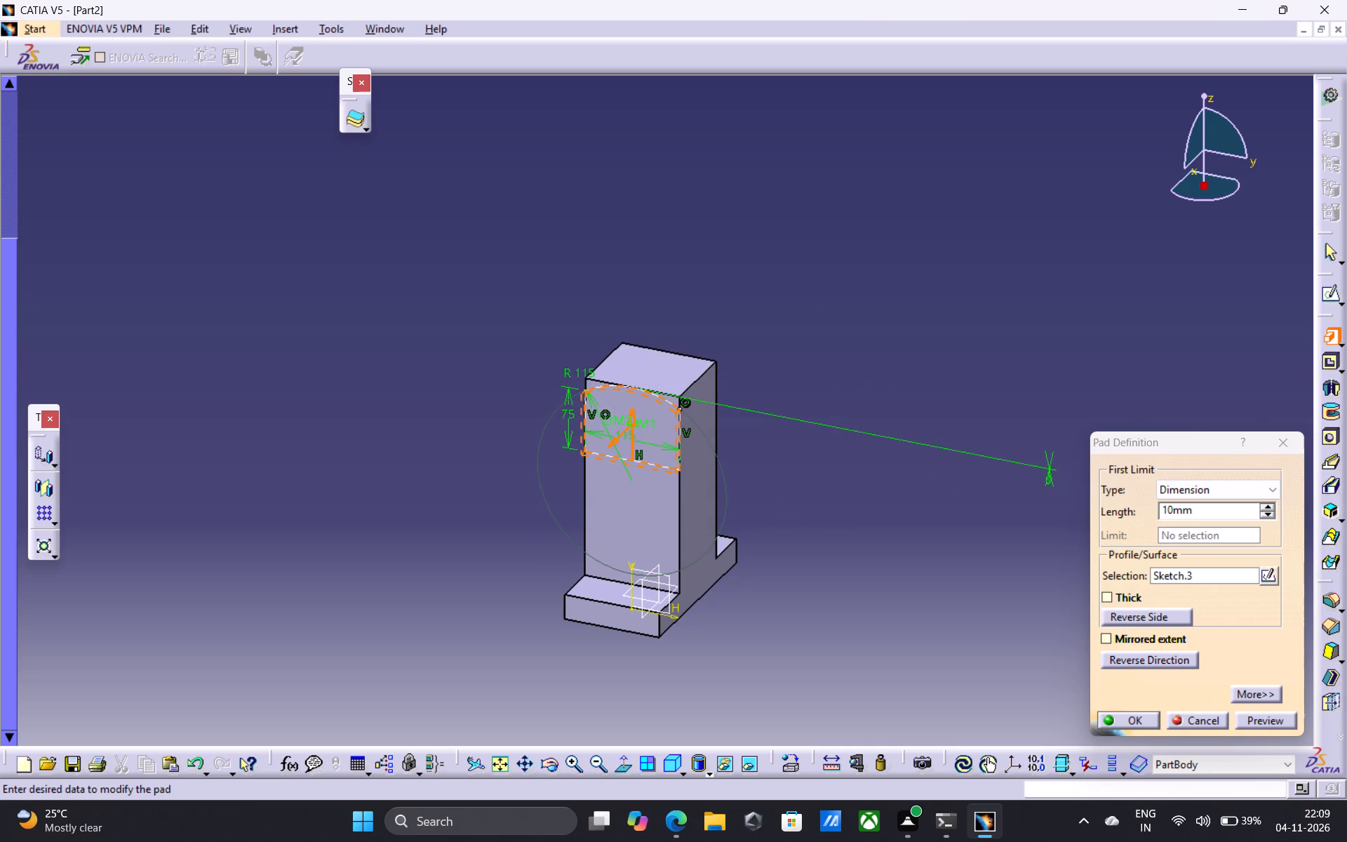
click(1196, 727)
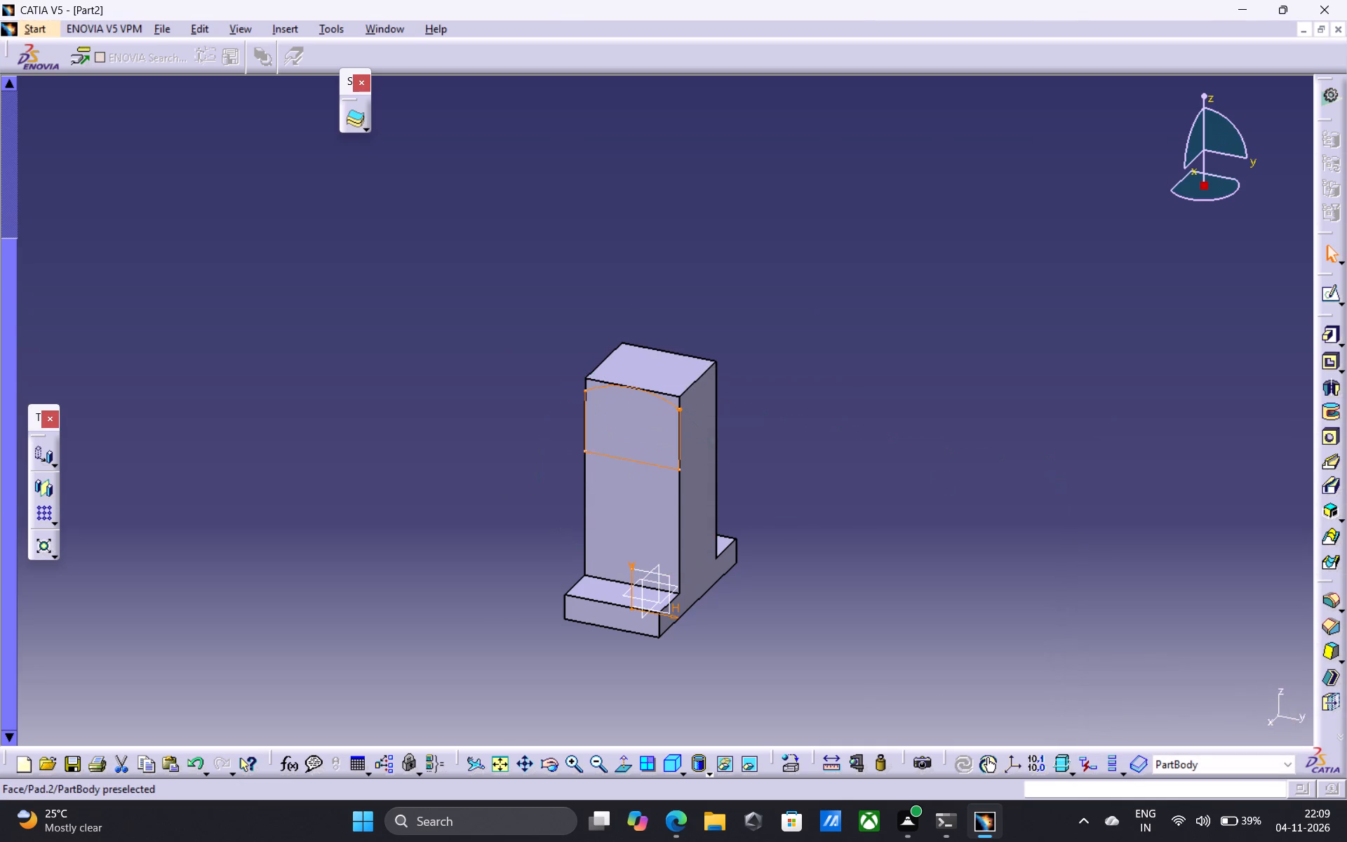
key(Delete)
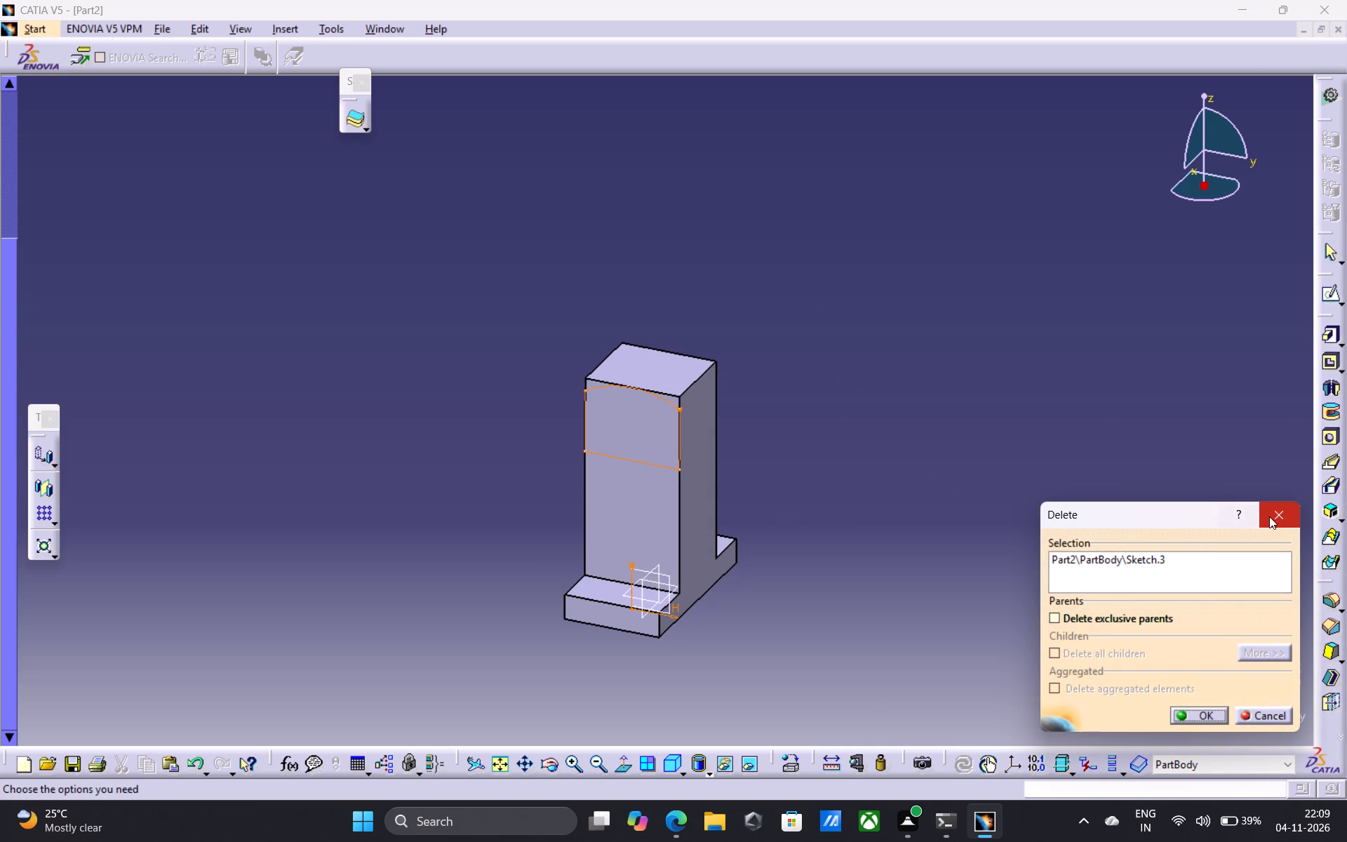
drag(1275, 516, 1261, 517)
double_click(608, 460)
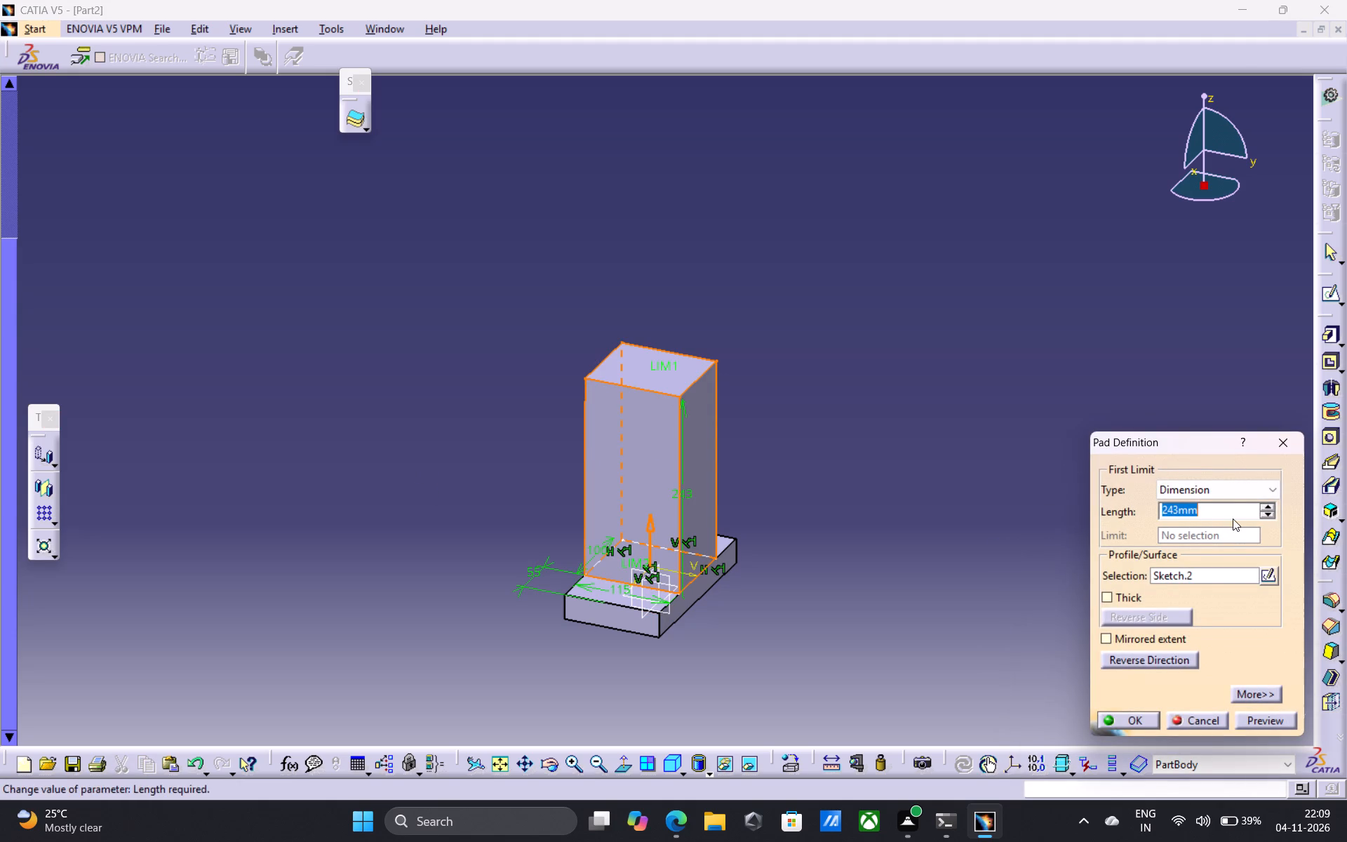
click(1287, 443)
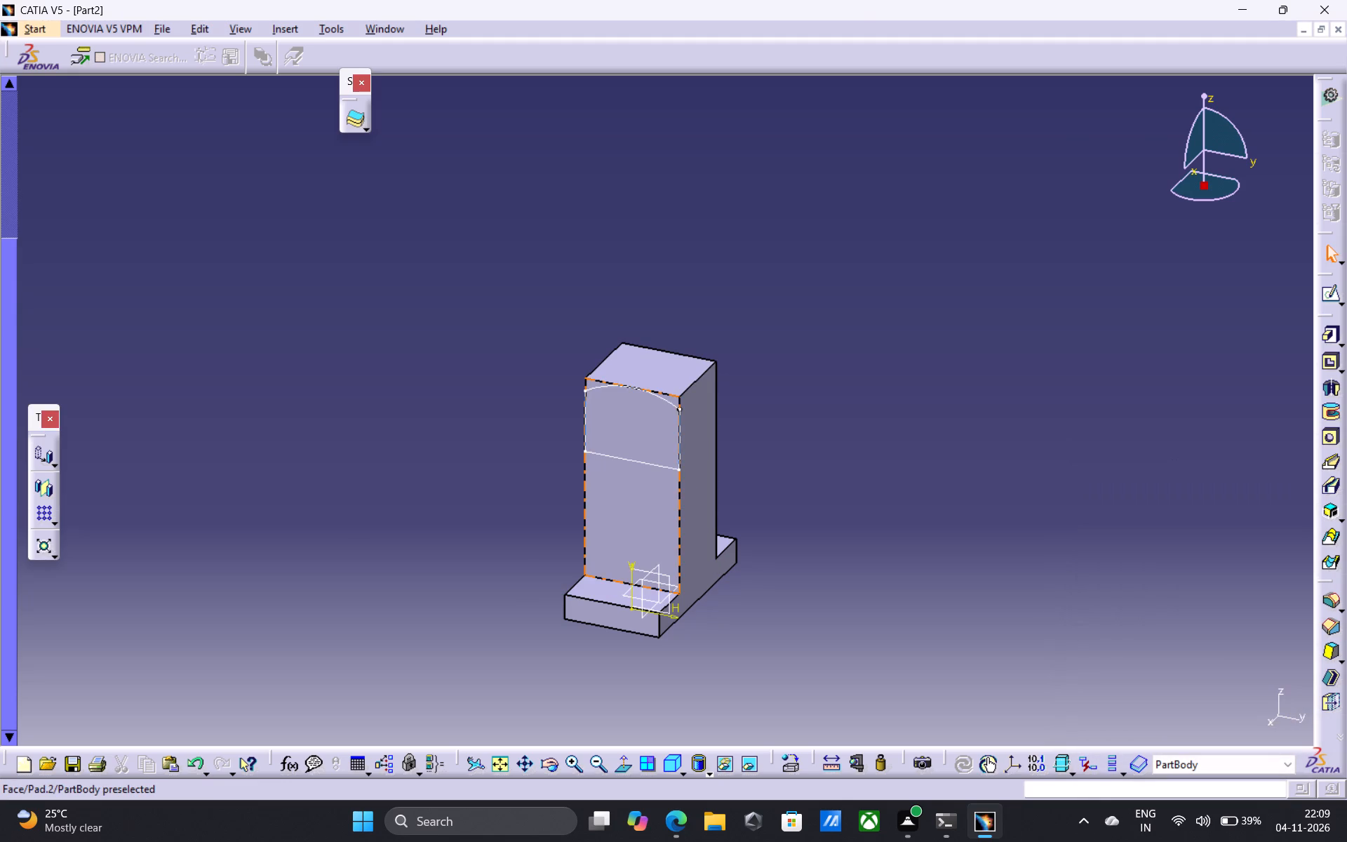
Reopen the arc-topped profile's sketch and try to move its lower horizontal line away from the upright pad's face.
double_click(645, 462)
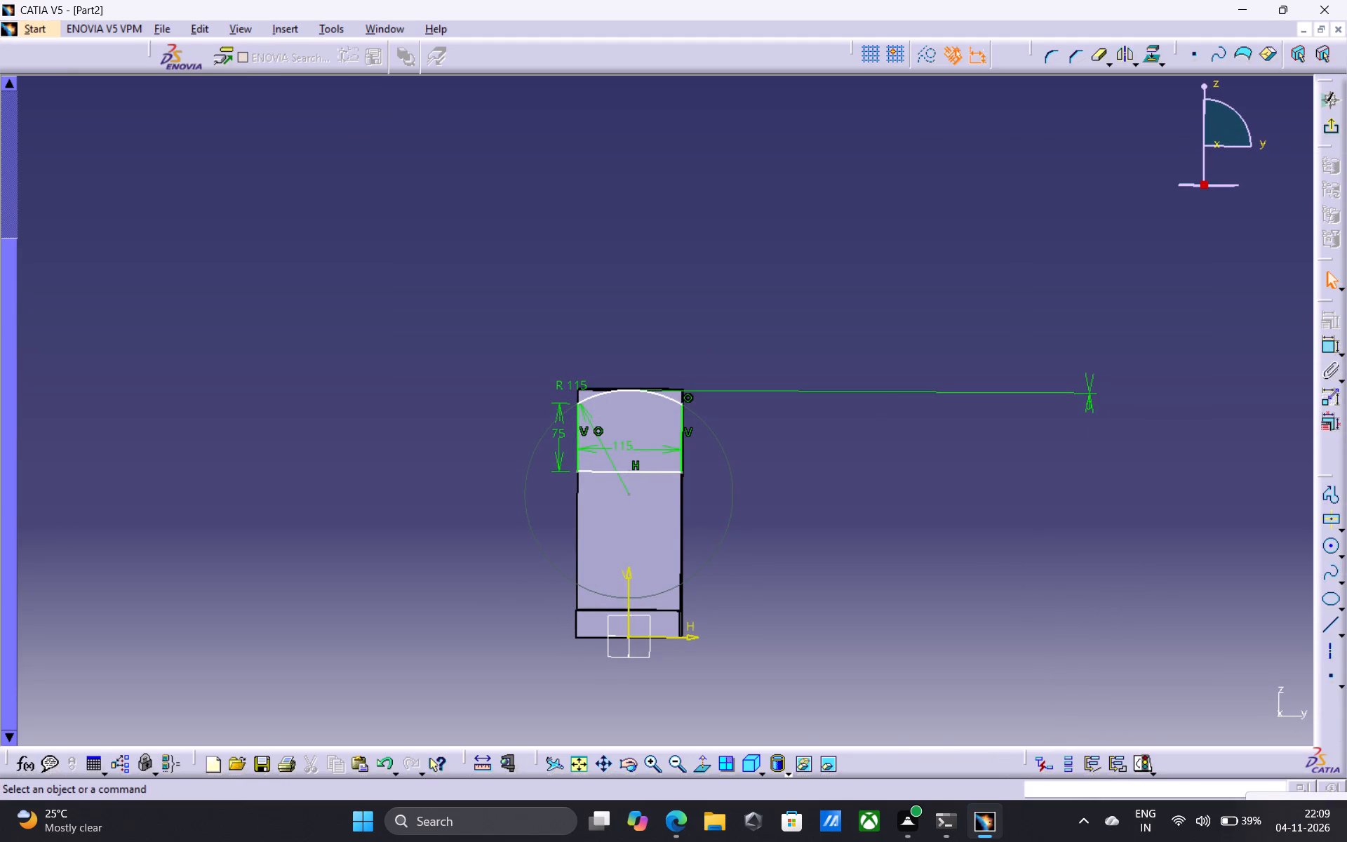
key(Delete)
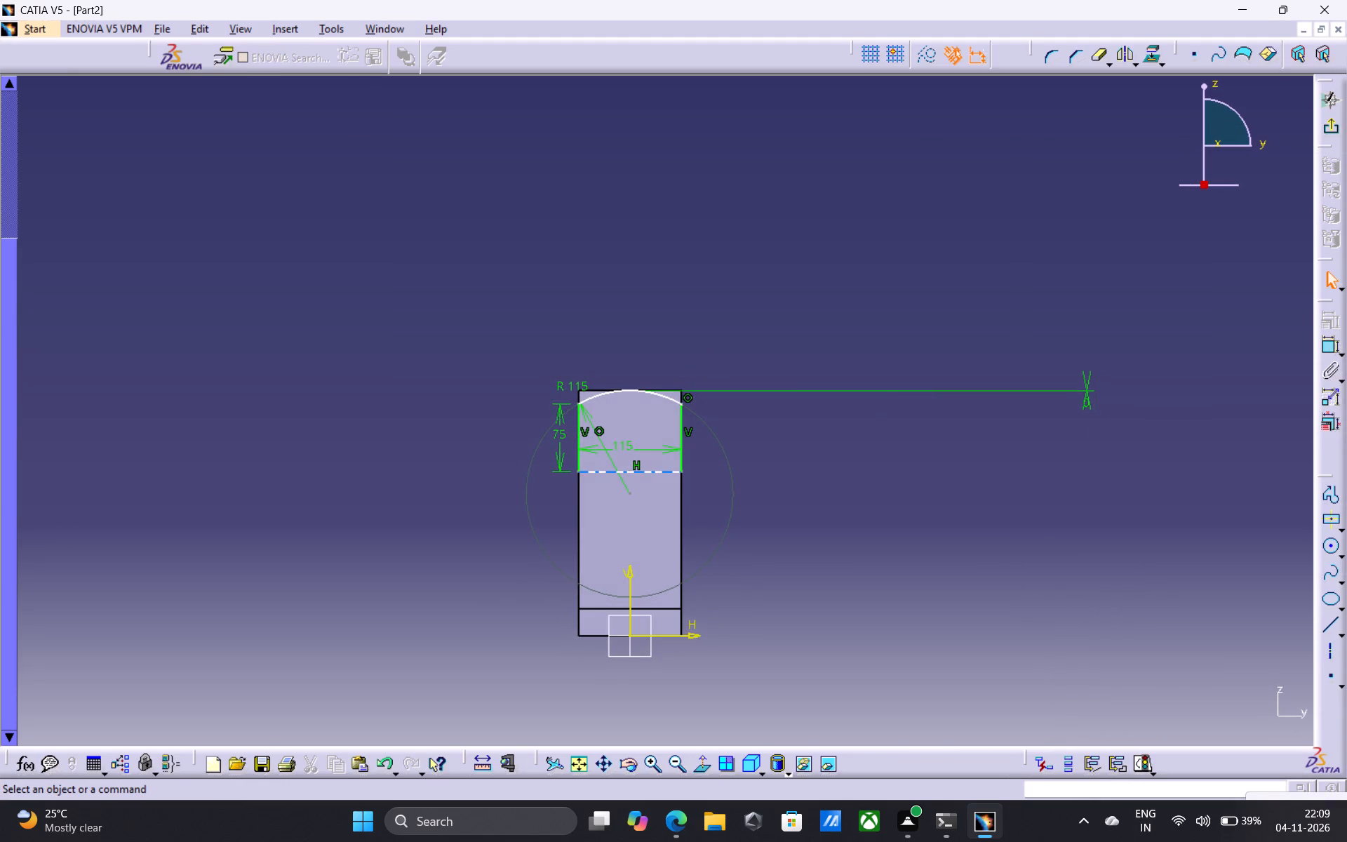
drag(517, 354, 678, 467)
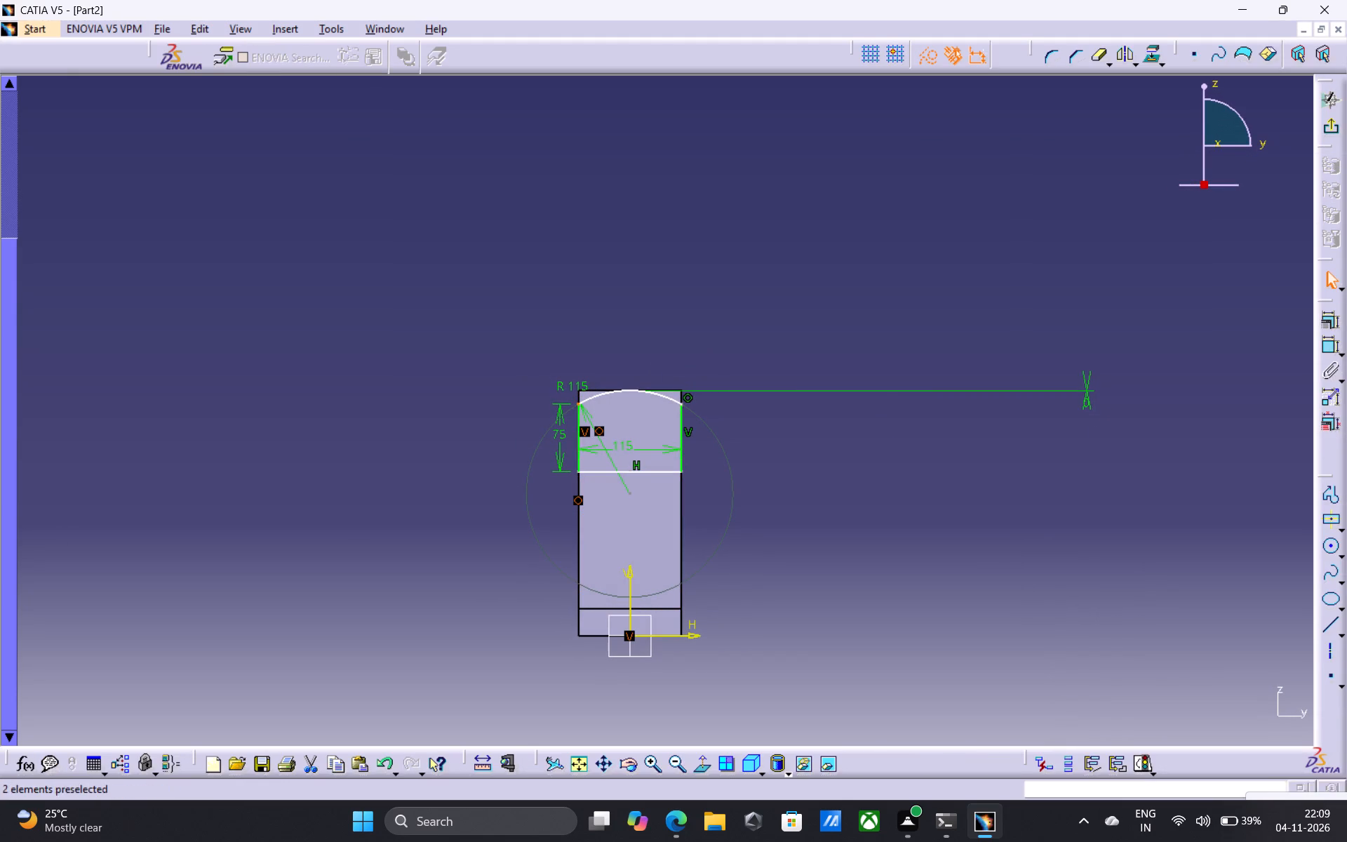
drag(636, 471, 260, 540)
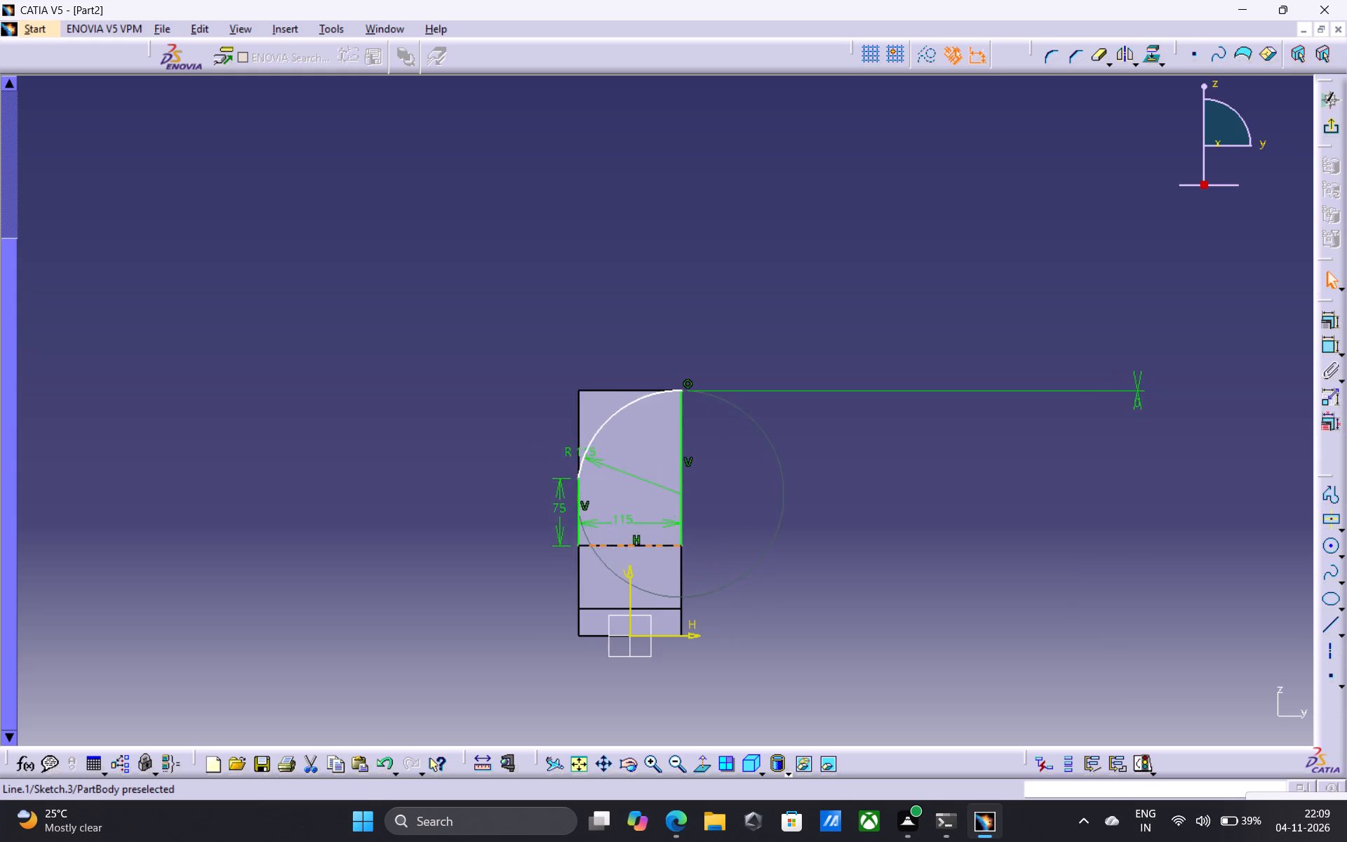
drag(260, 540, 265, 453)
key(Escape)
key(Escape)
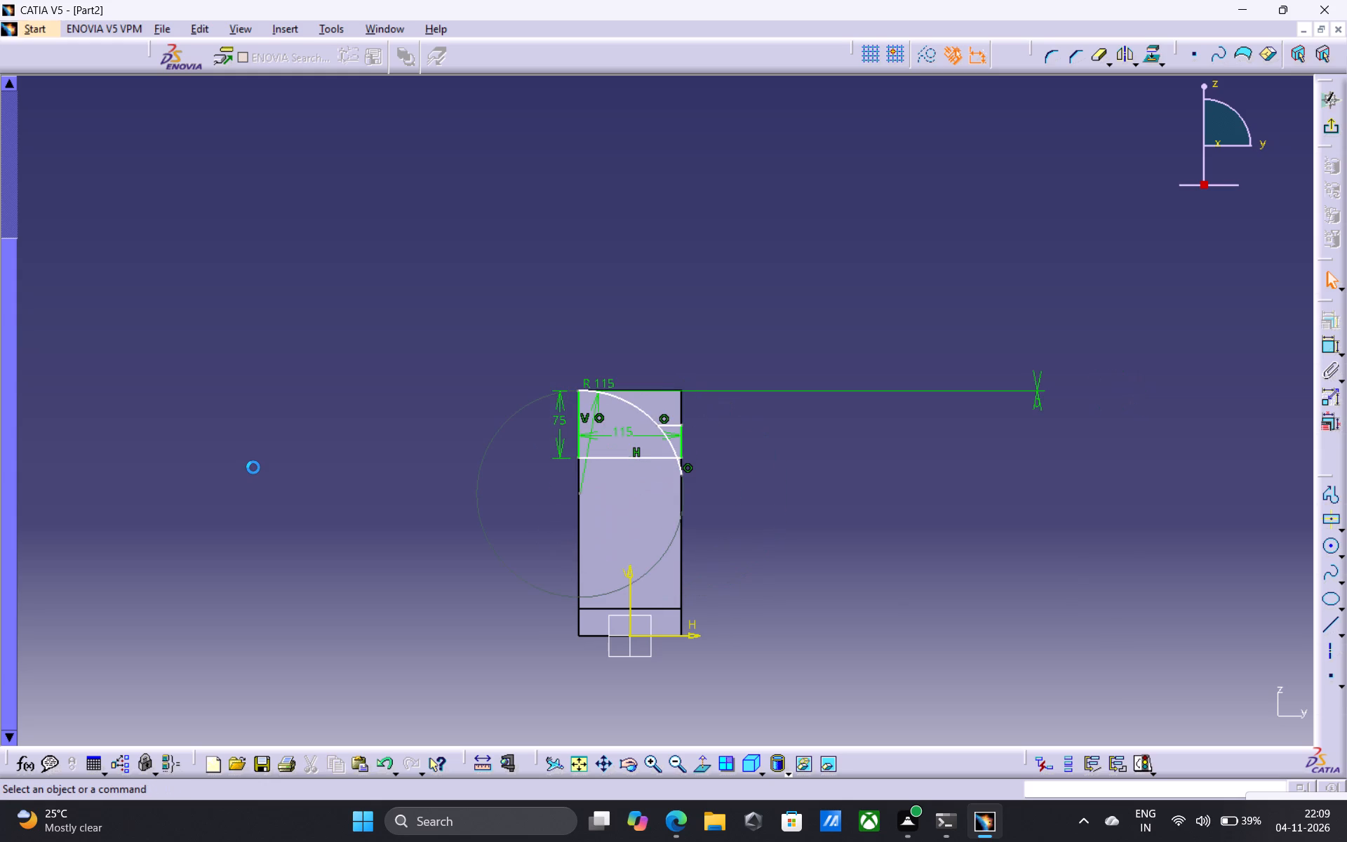
Undo back past the whole arc-topped profile sketch, and redo only the upright pad.
key(ctrl+z)
key(ctrl+z)
key(ctrl+z)
key(ctrl+z)
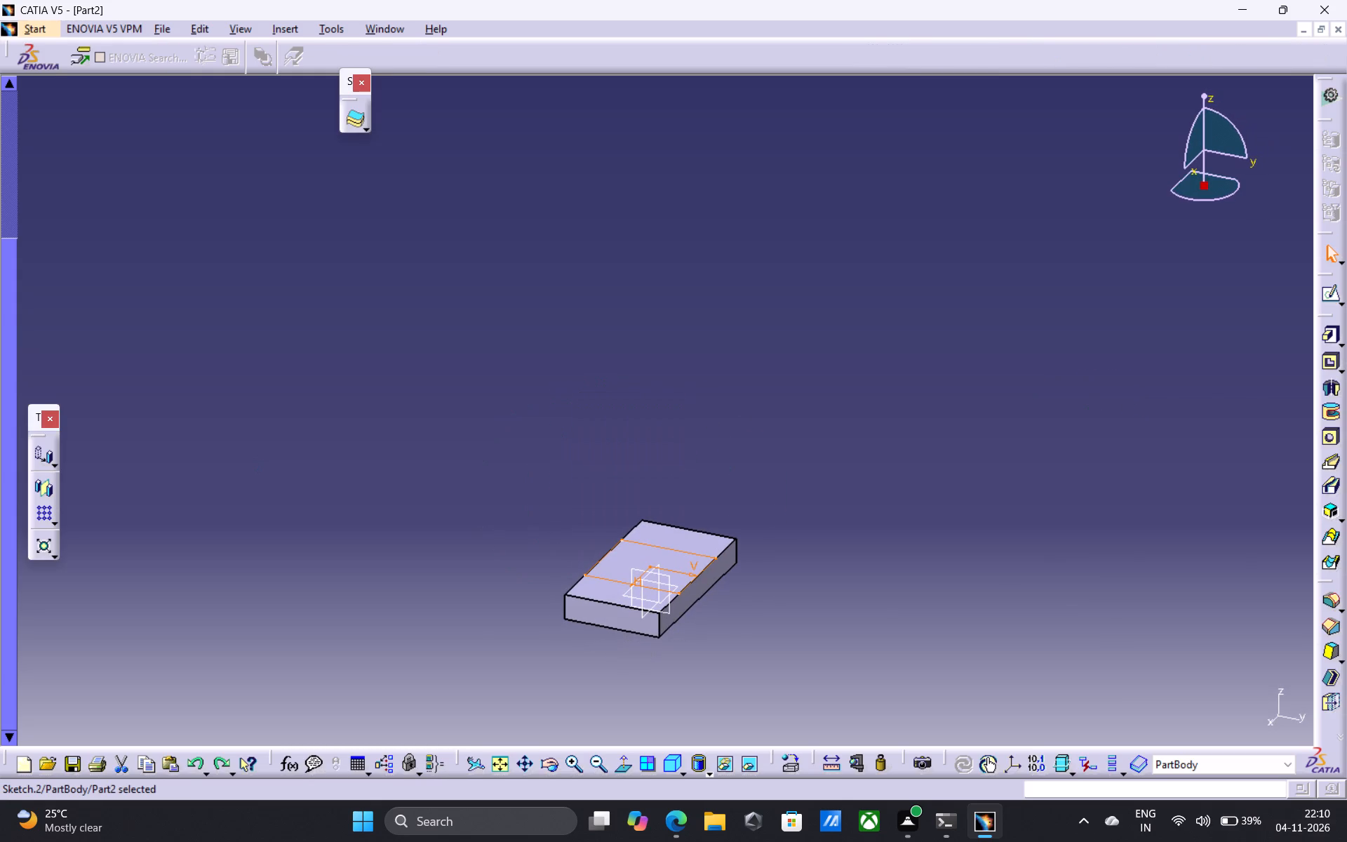
key(ctrl+y)
key(Escape)
key(Escape)
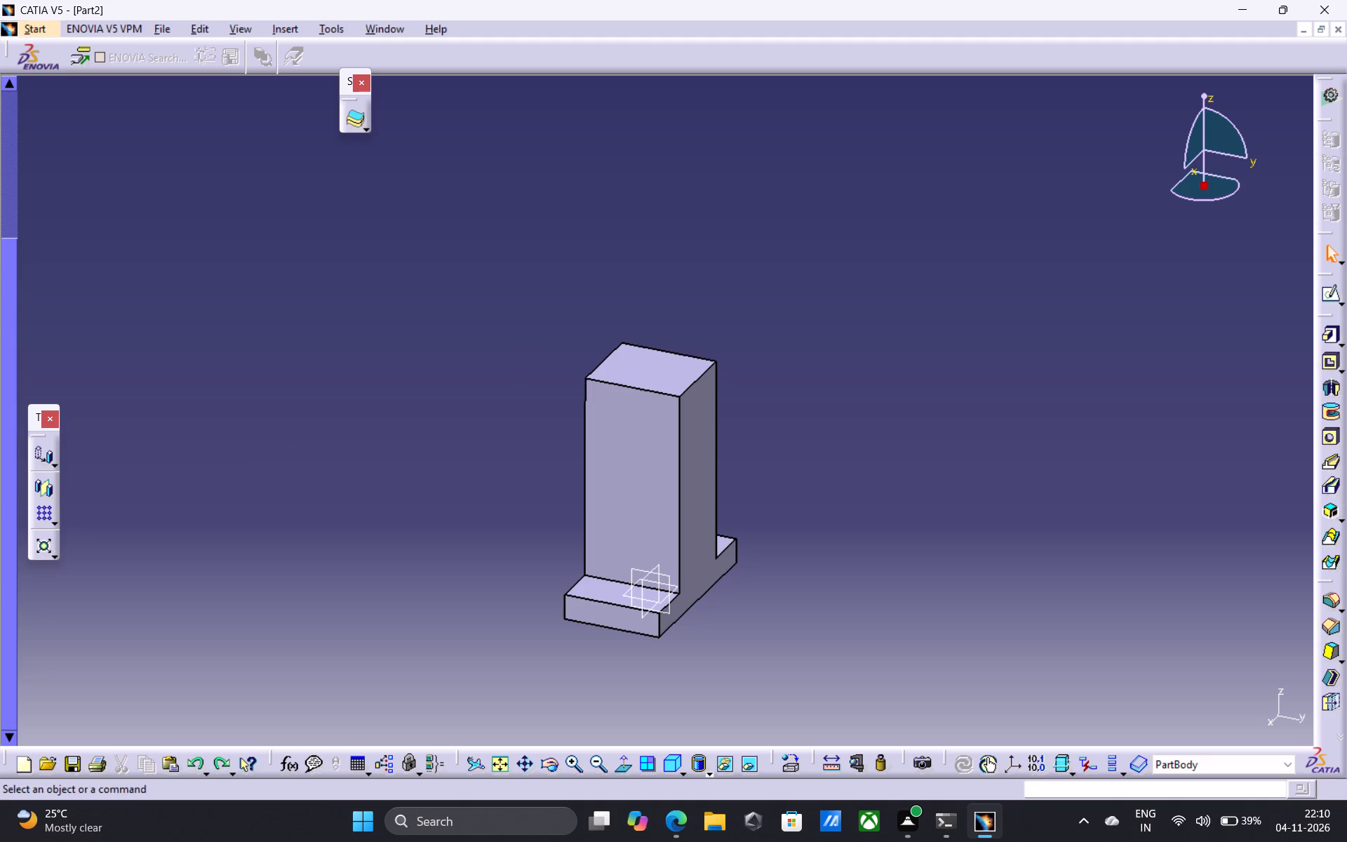
Start a new sketch on the upright pad's front face and draw a centered rectangle about 57 mm high beside the part.
click(611, 492)
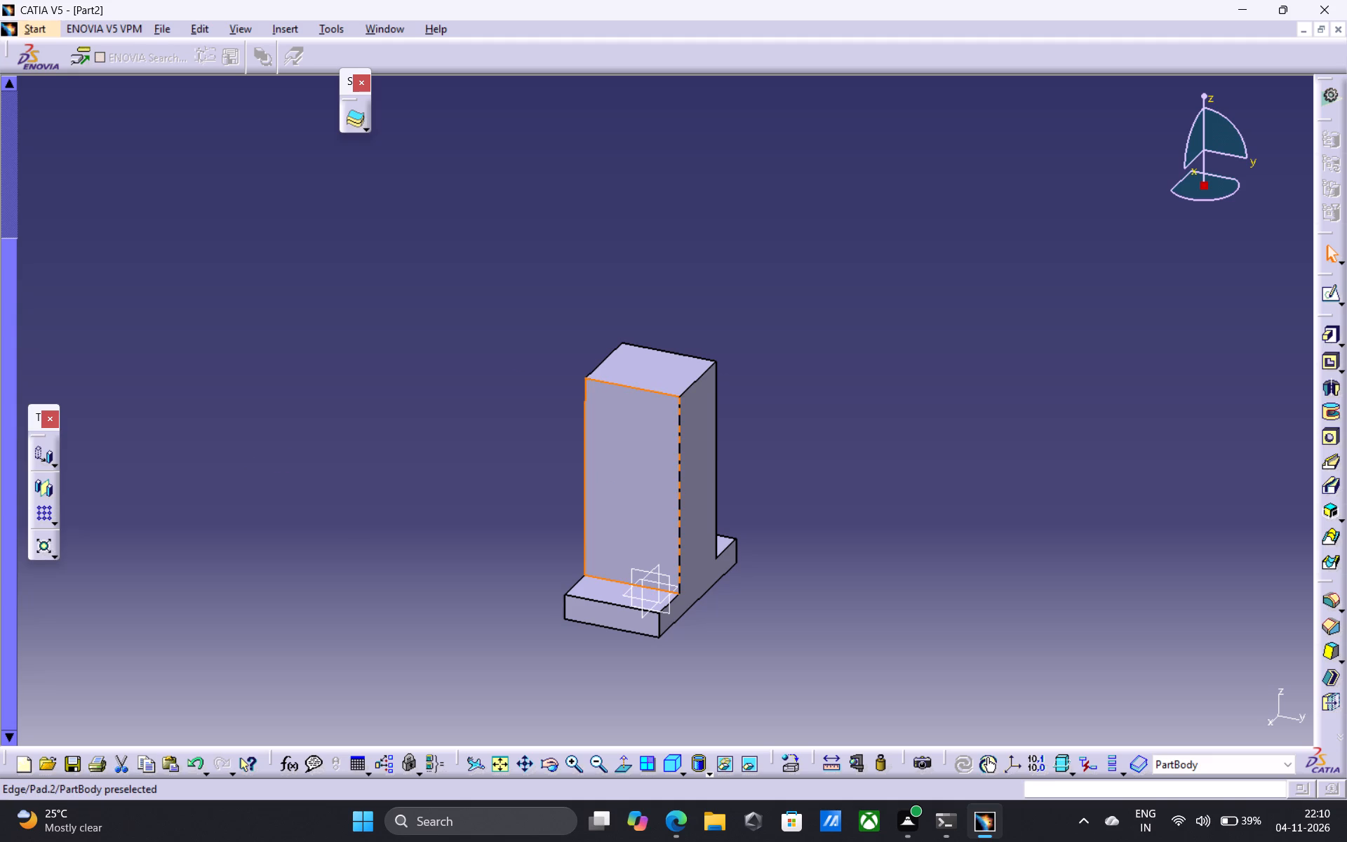
click(656, 524)
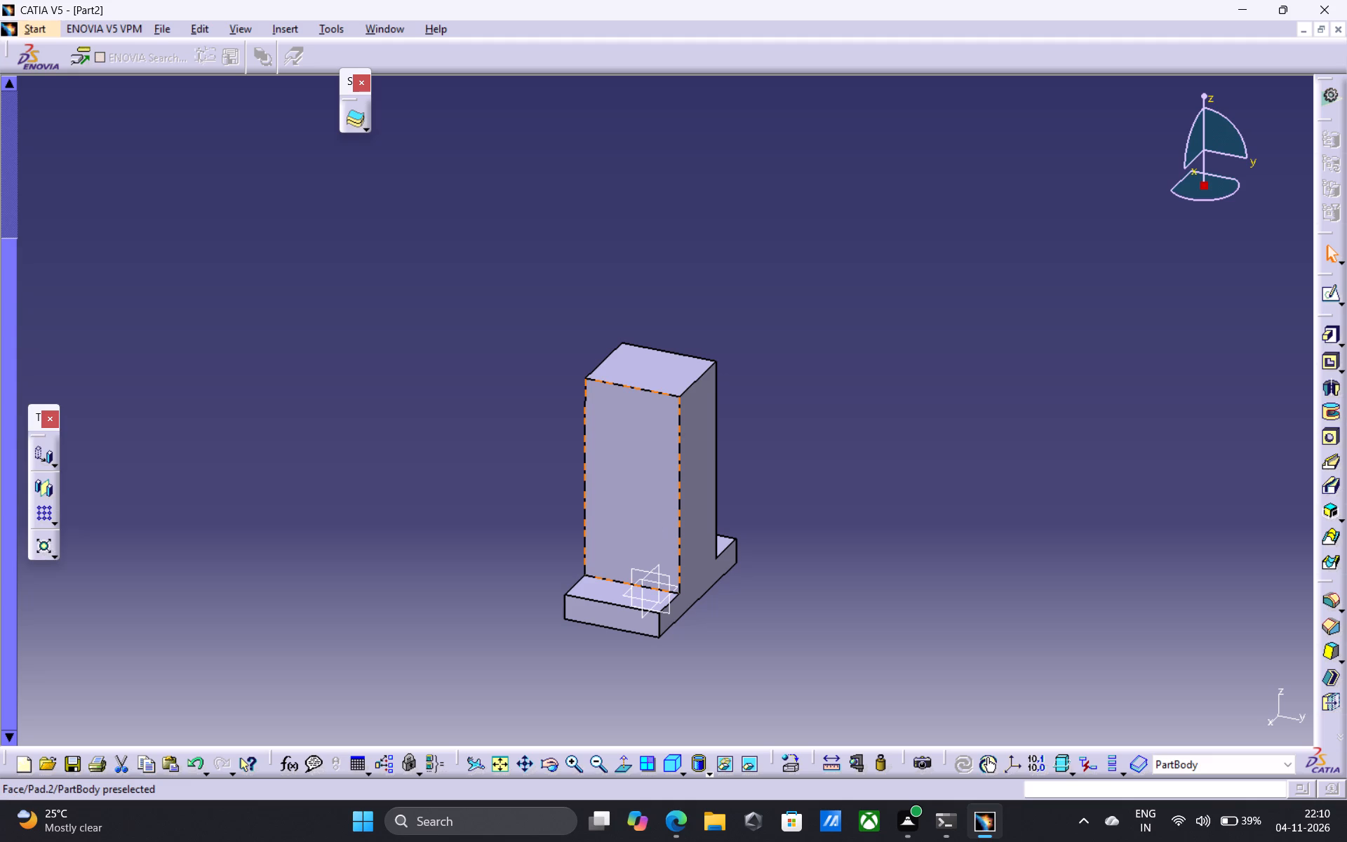
click(1329, 296)
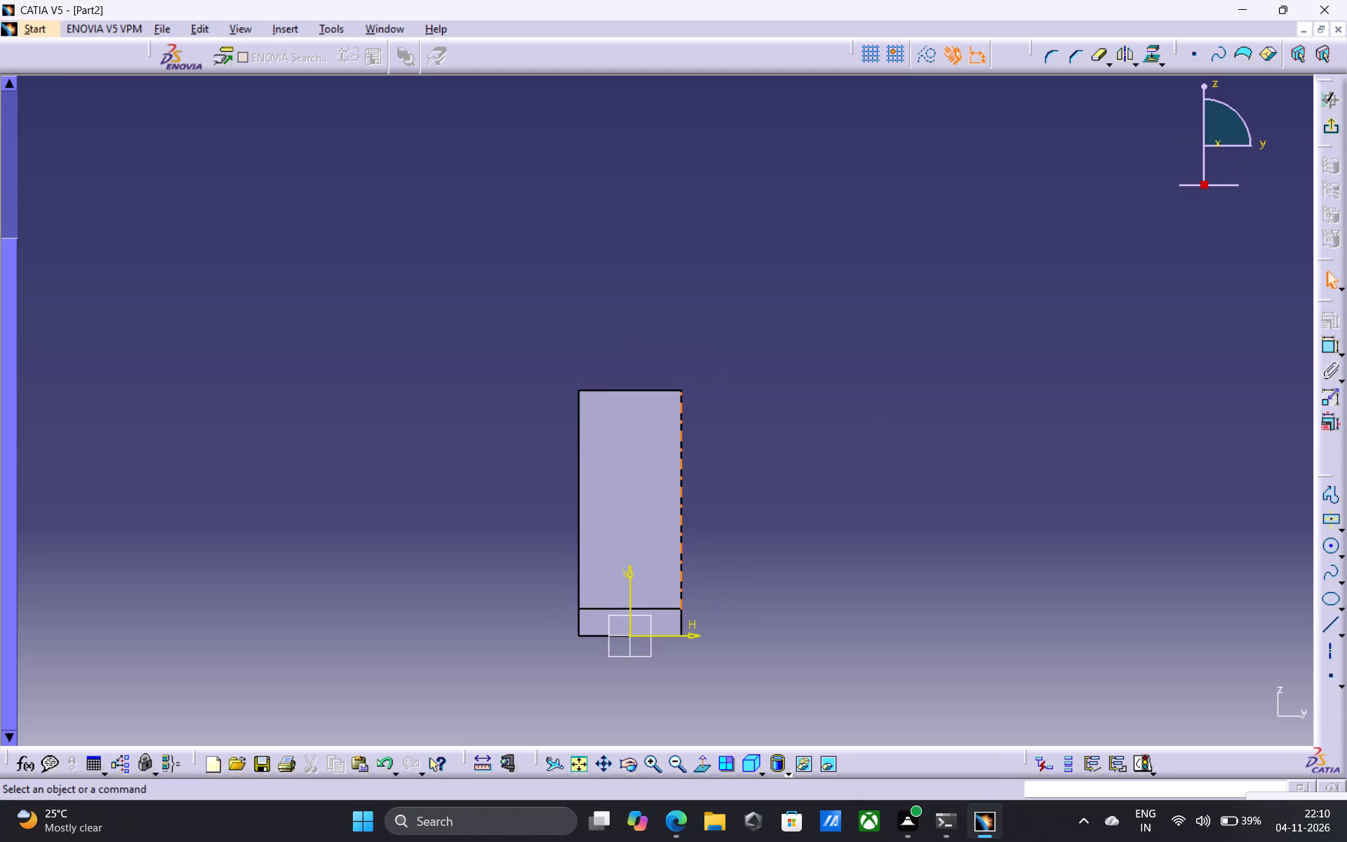
middle_drag(626, 479, 742, 396)
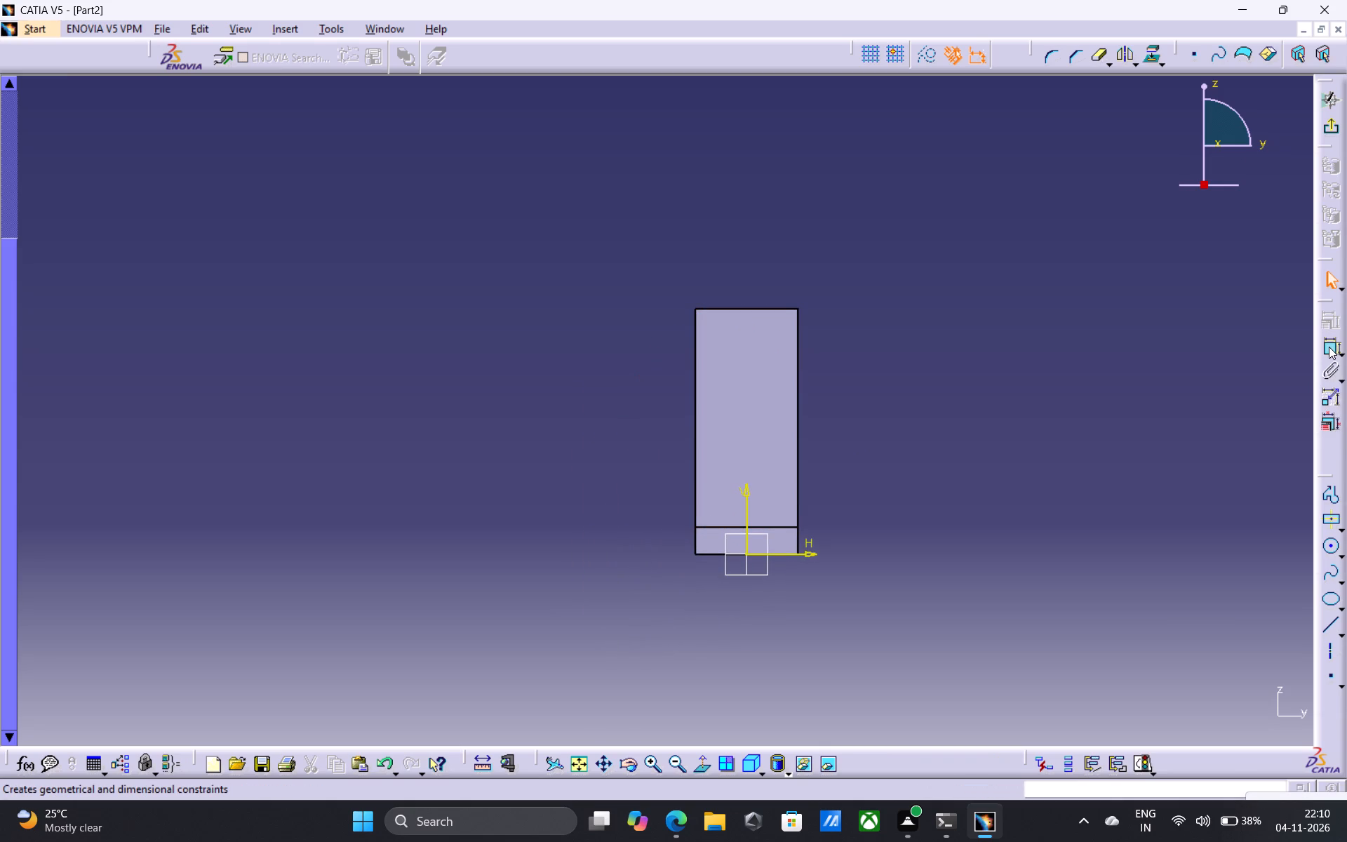
click(1328, 521)
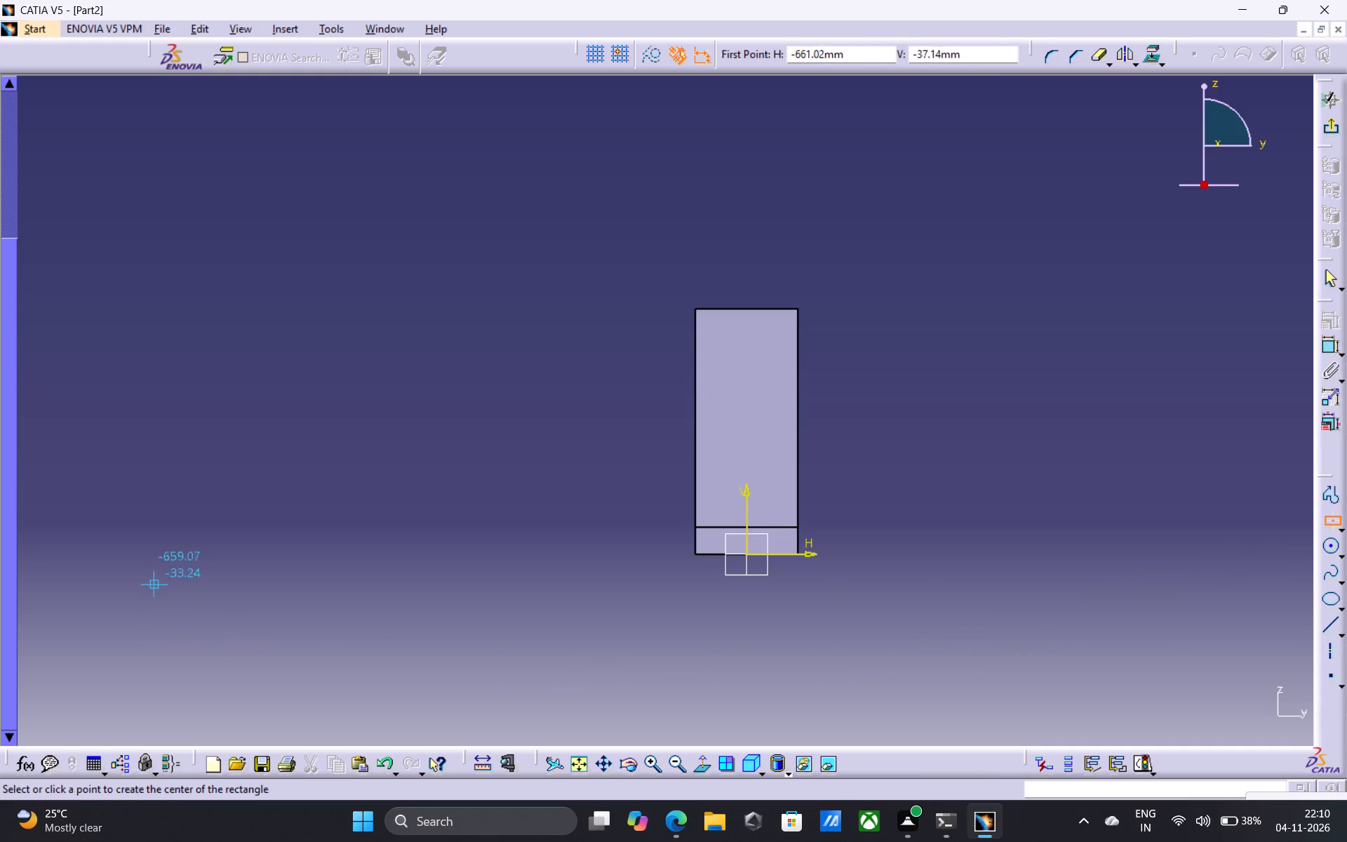
click(176, 592)
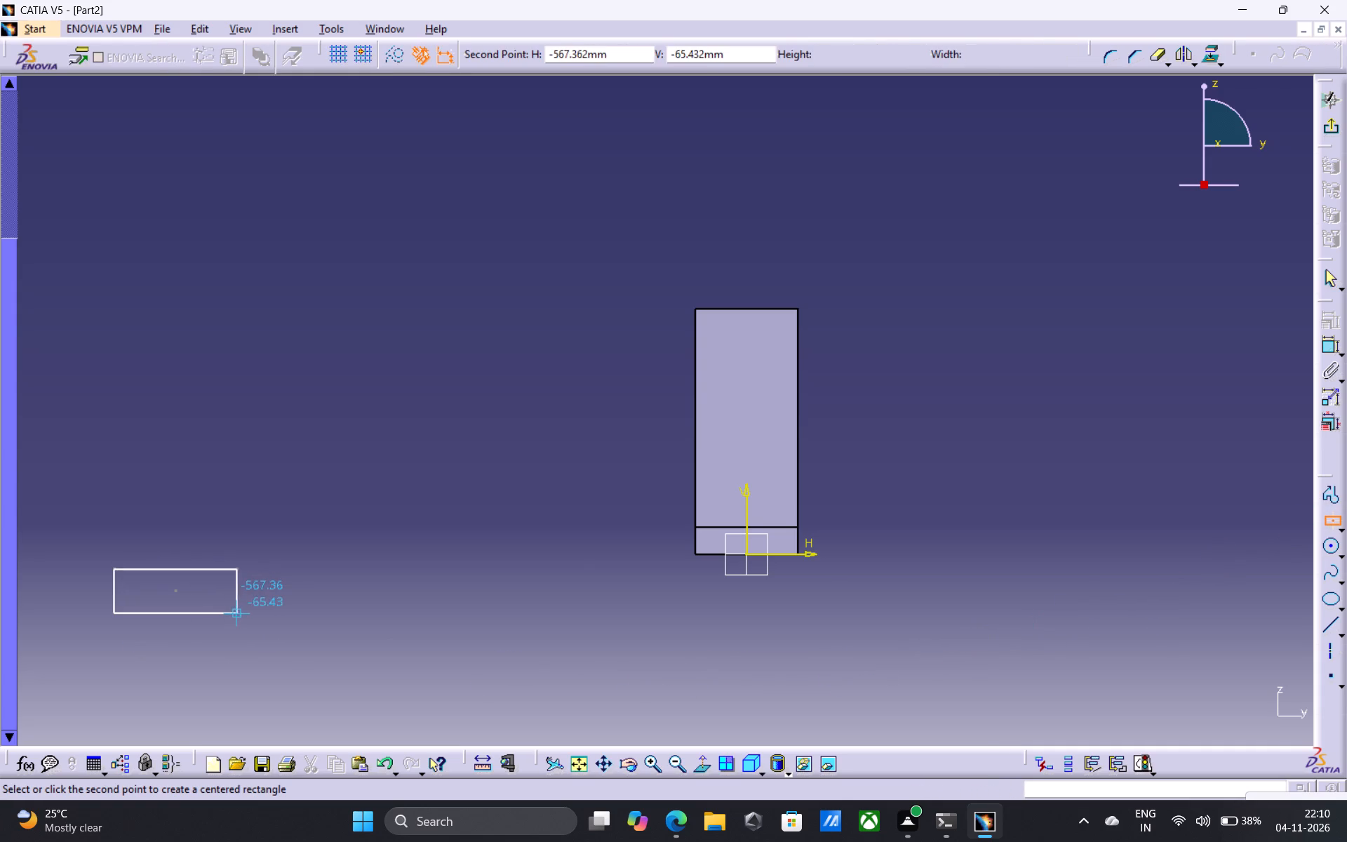
click(238, 617)
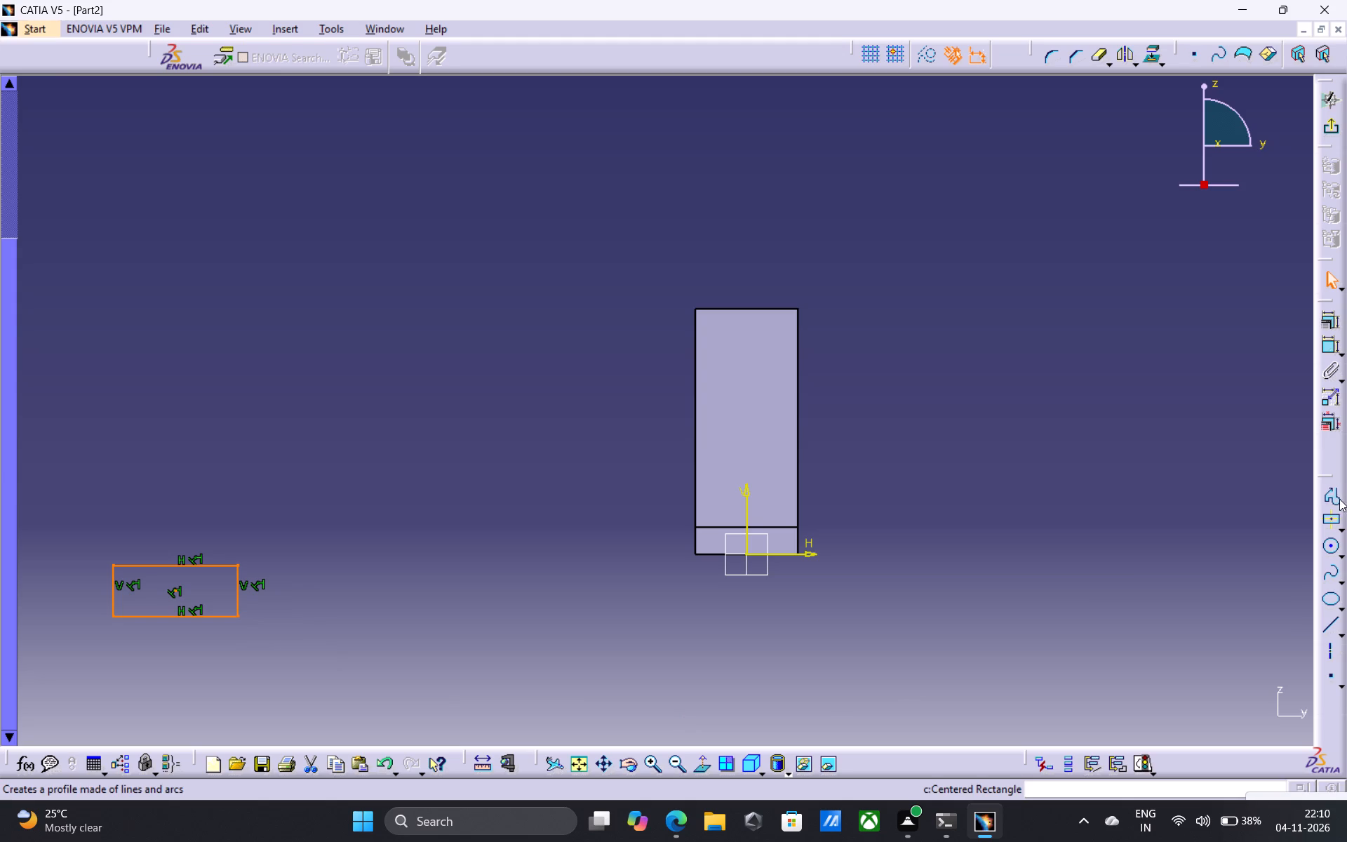
Dimension the centered rectangle, setting its width to 115 mm and its height to 80 mm.
click(1327, 345)
click(197, 559)
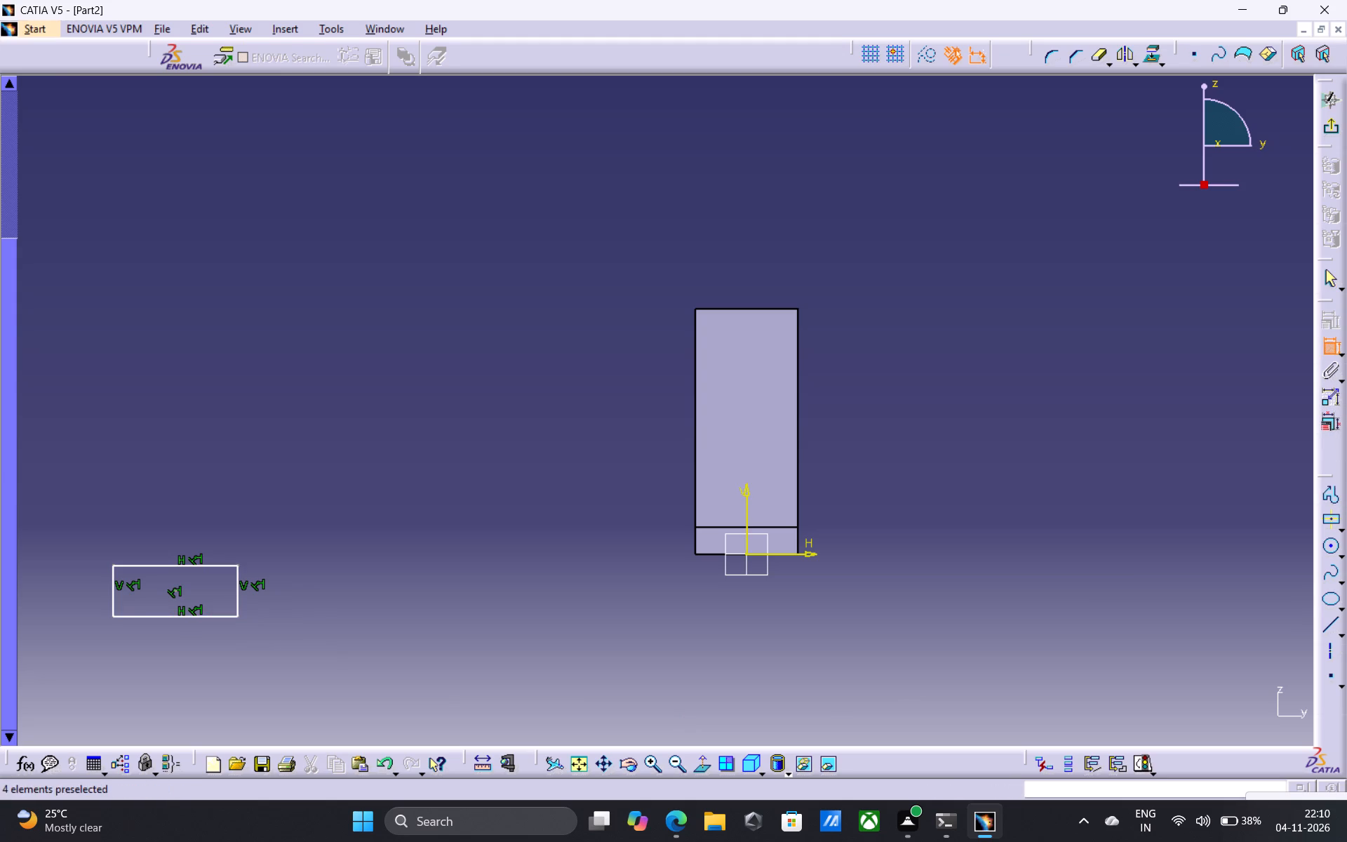
click(239, 596)
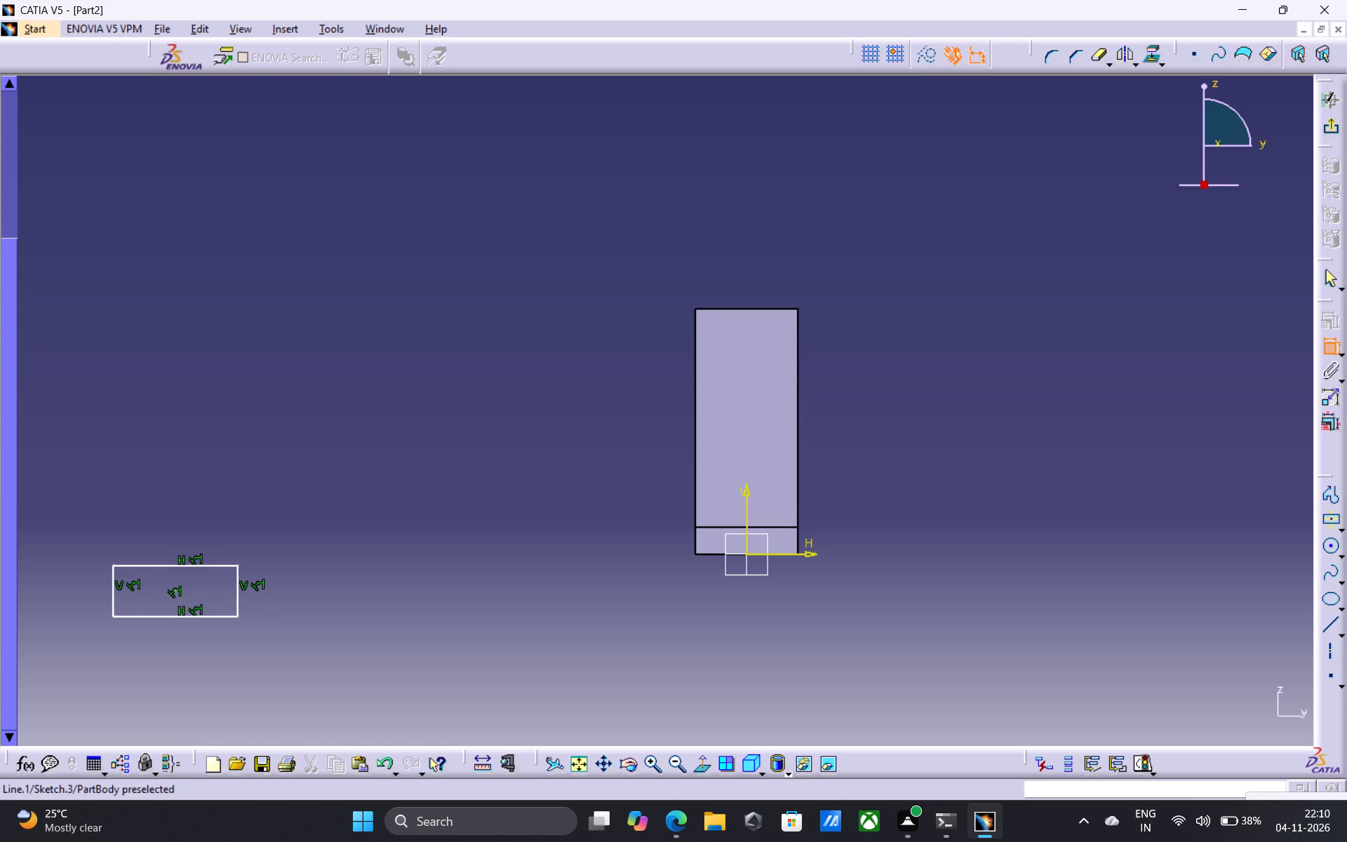
click(314, 597)
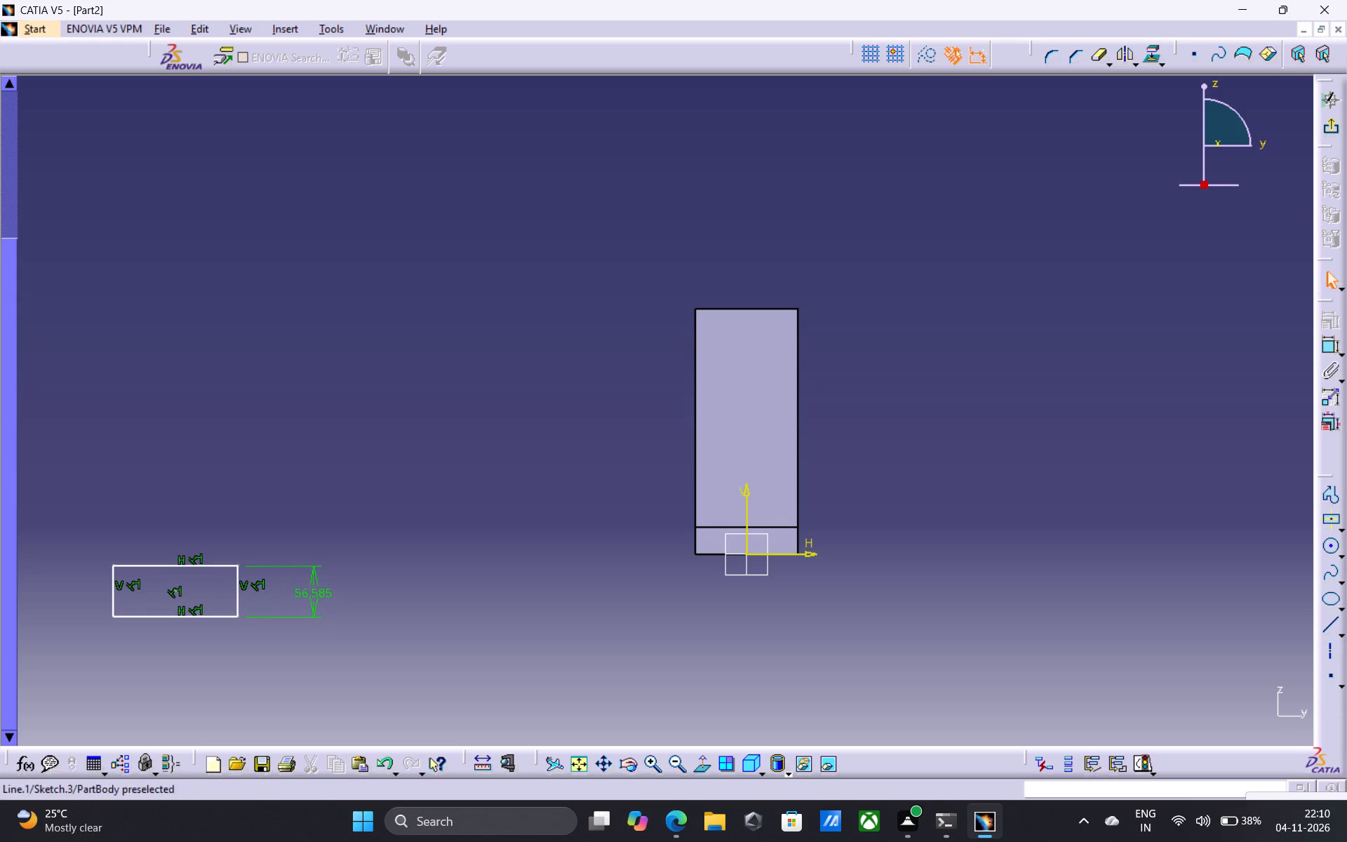
click(223, 563)
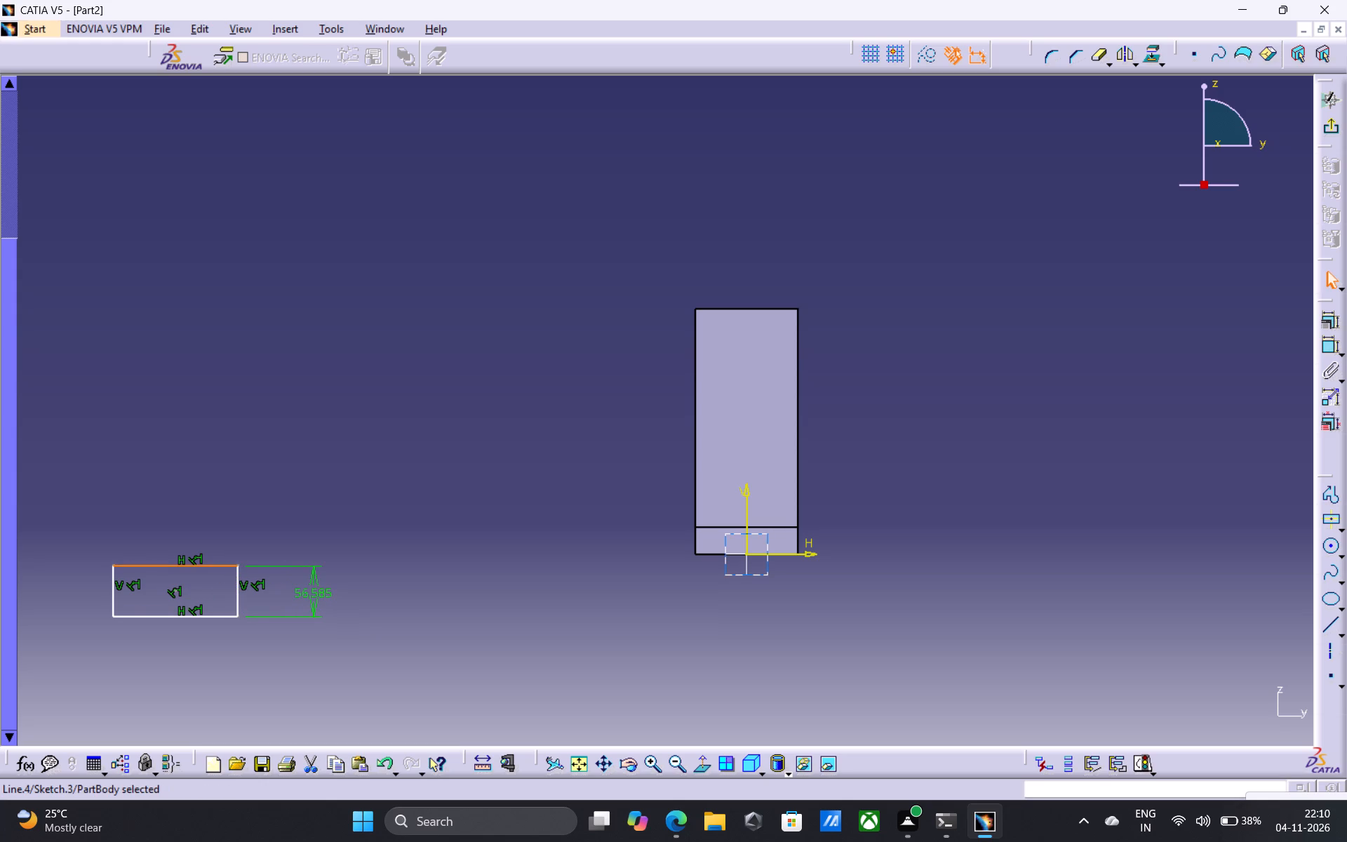
click(1331, 346)
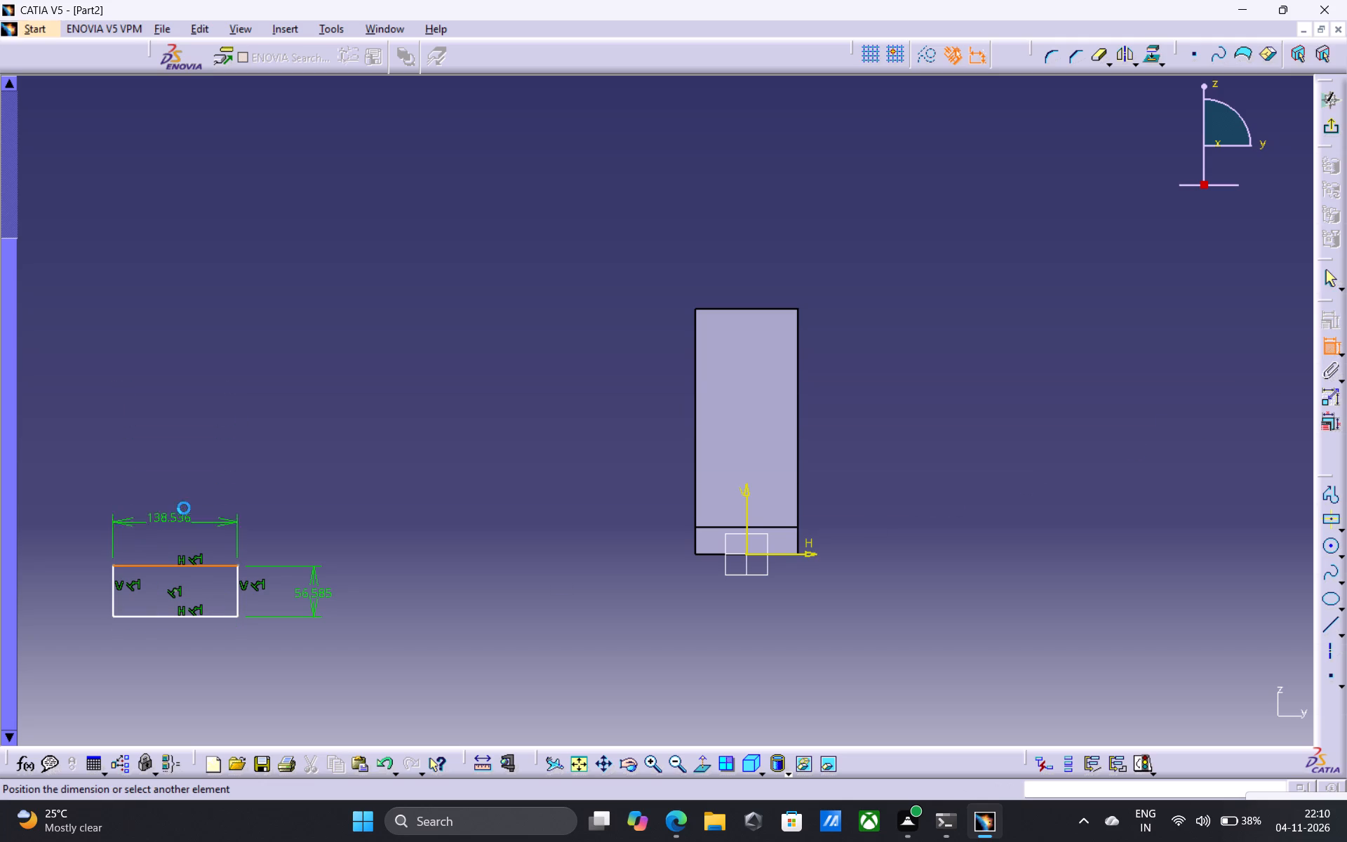
click(175, 504)
double_click(182, 504)
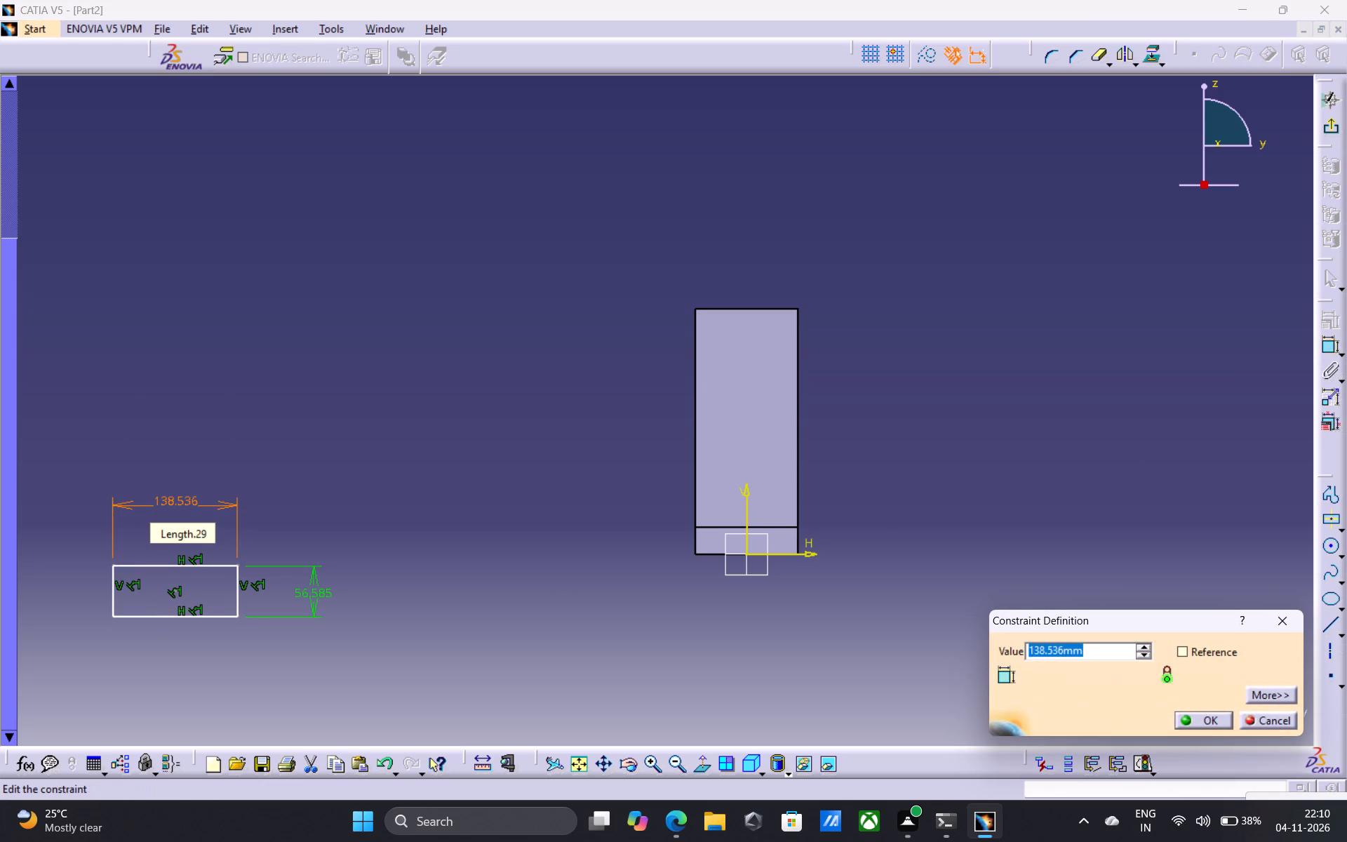
text(115)
key(Return)
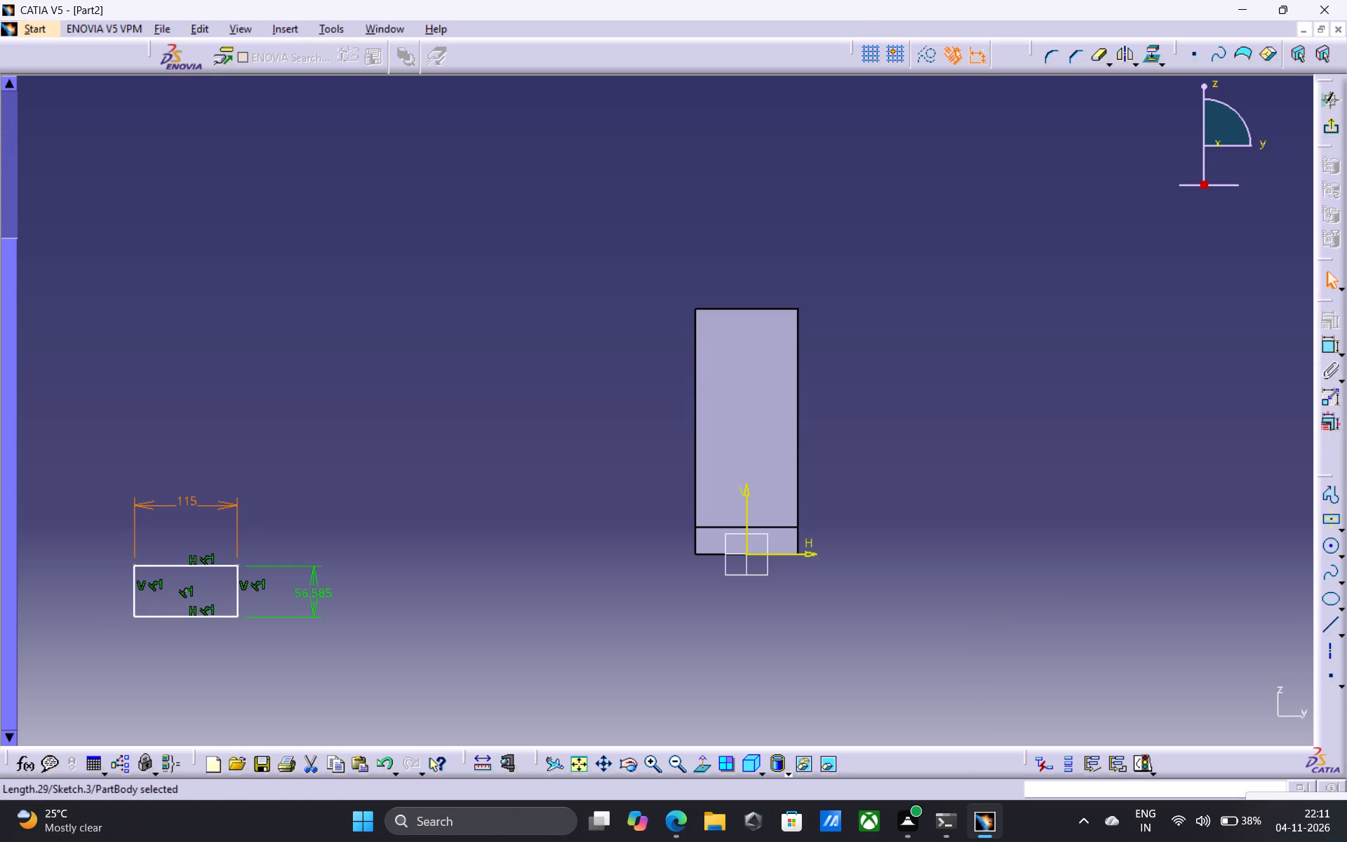
double_click(318, 590)
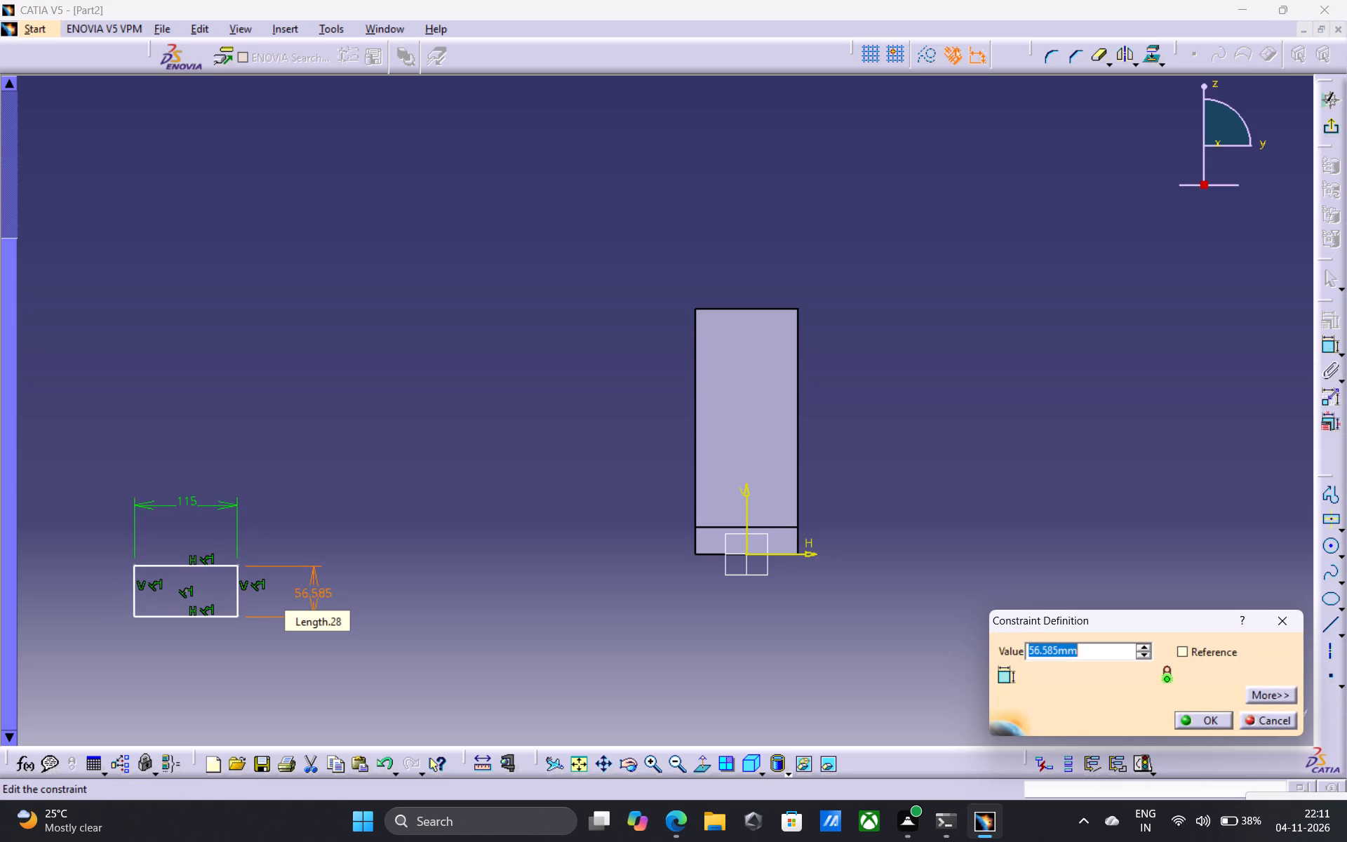
text(80)
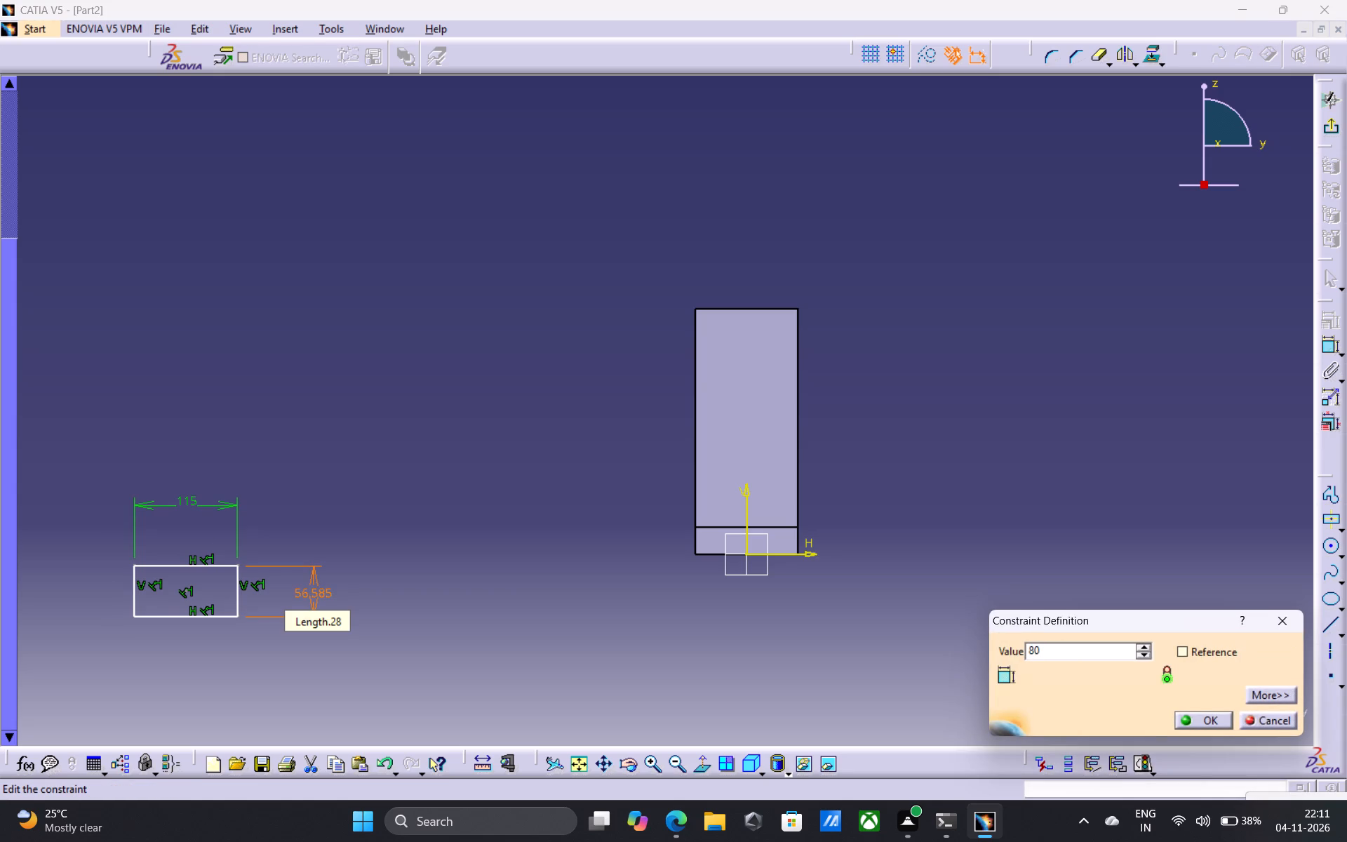
key(Return)
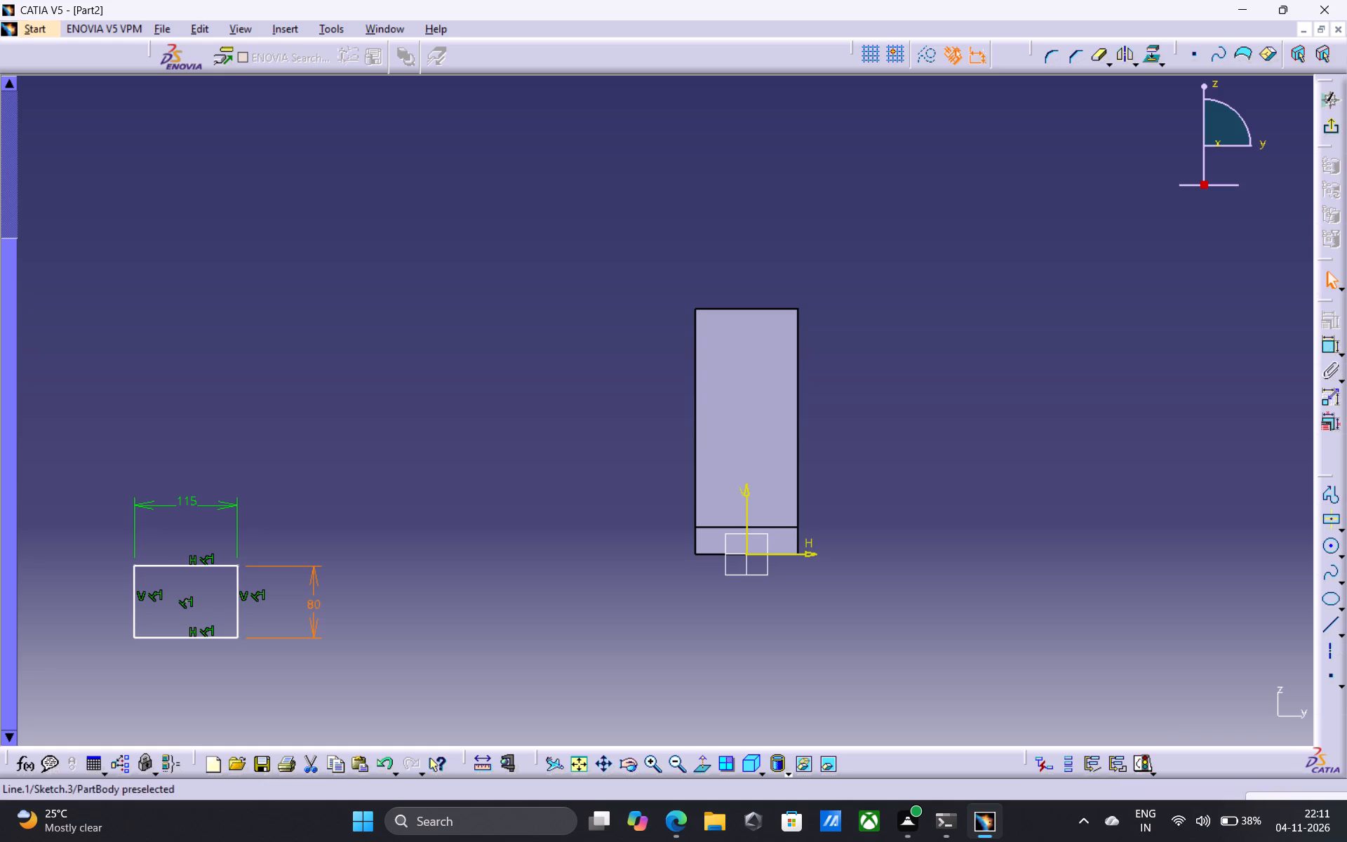
Move the whole 115 x 80 mm rectangle onto the upright pad's front face, roughly centered across its width.
drag(92, 526, 300, 679)
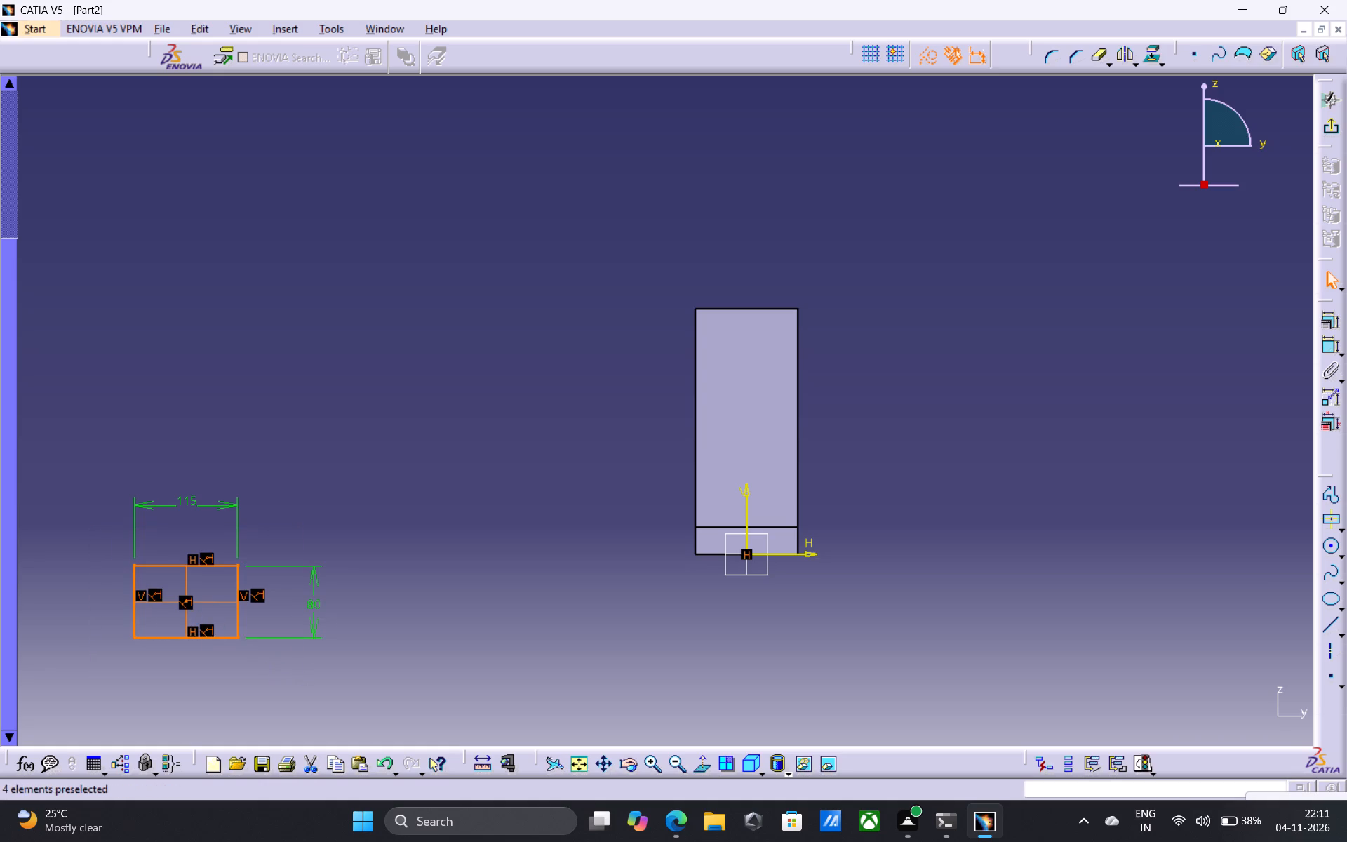
drag(184, 599, 730, 415)
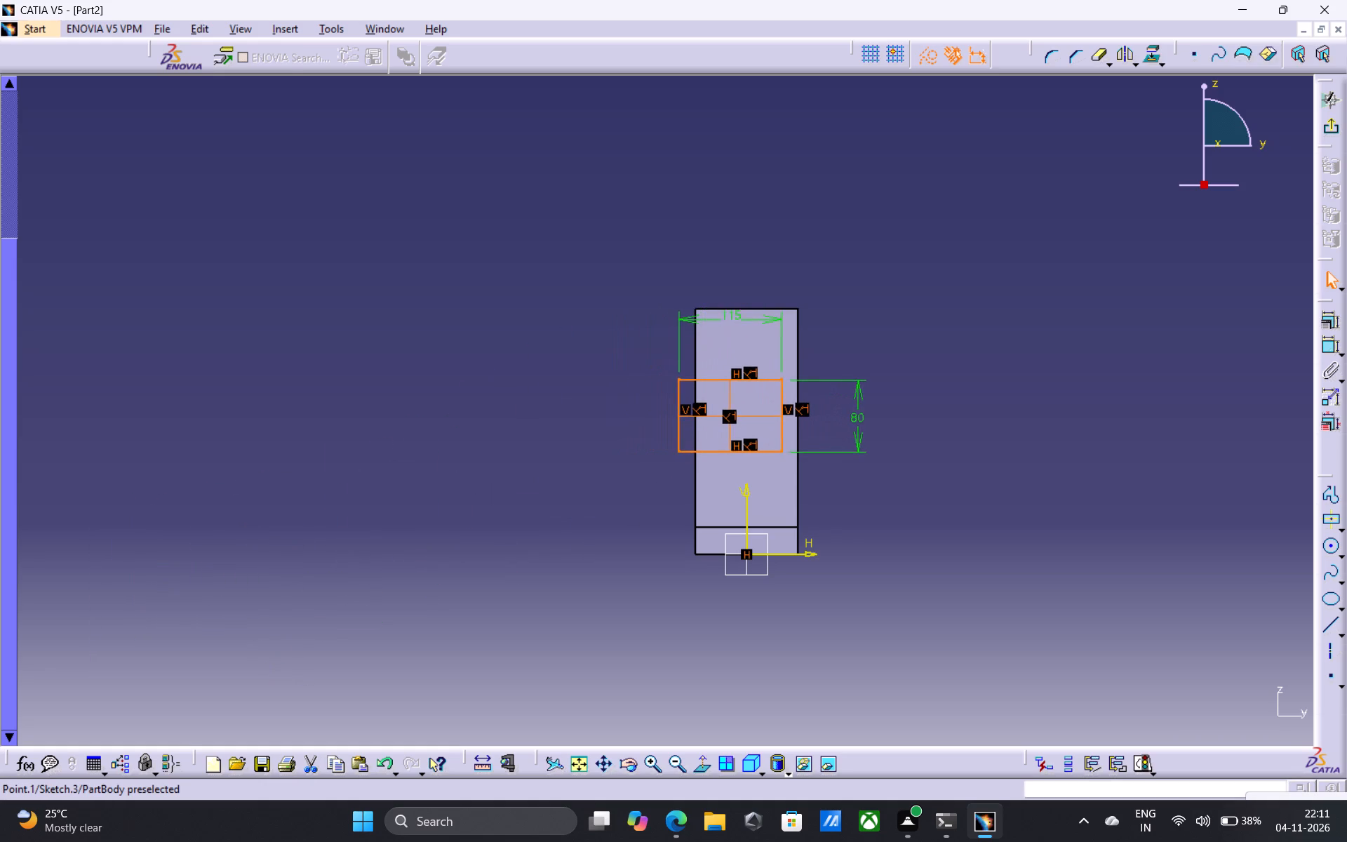
drag(730, 415, 738, 417)
key(Escape)
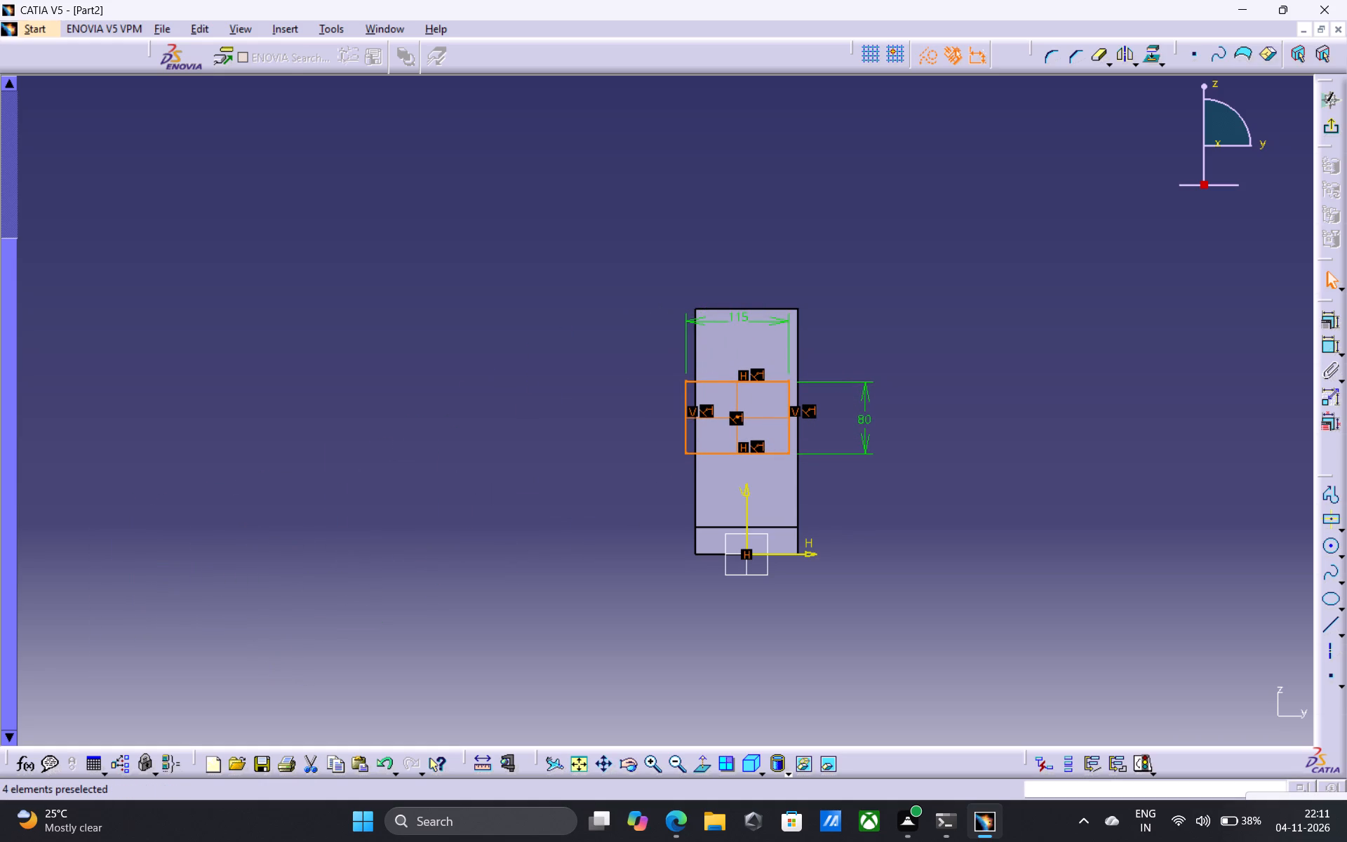
key(Escape)
key(Escape)
Constrain the rectangle's top edge 75 mm below the upright pad's top edge.
click(727, 380)
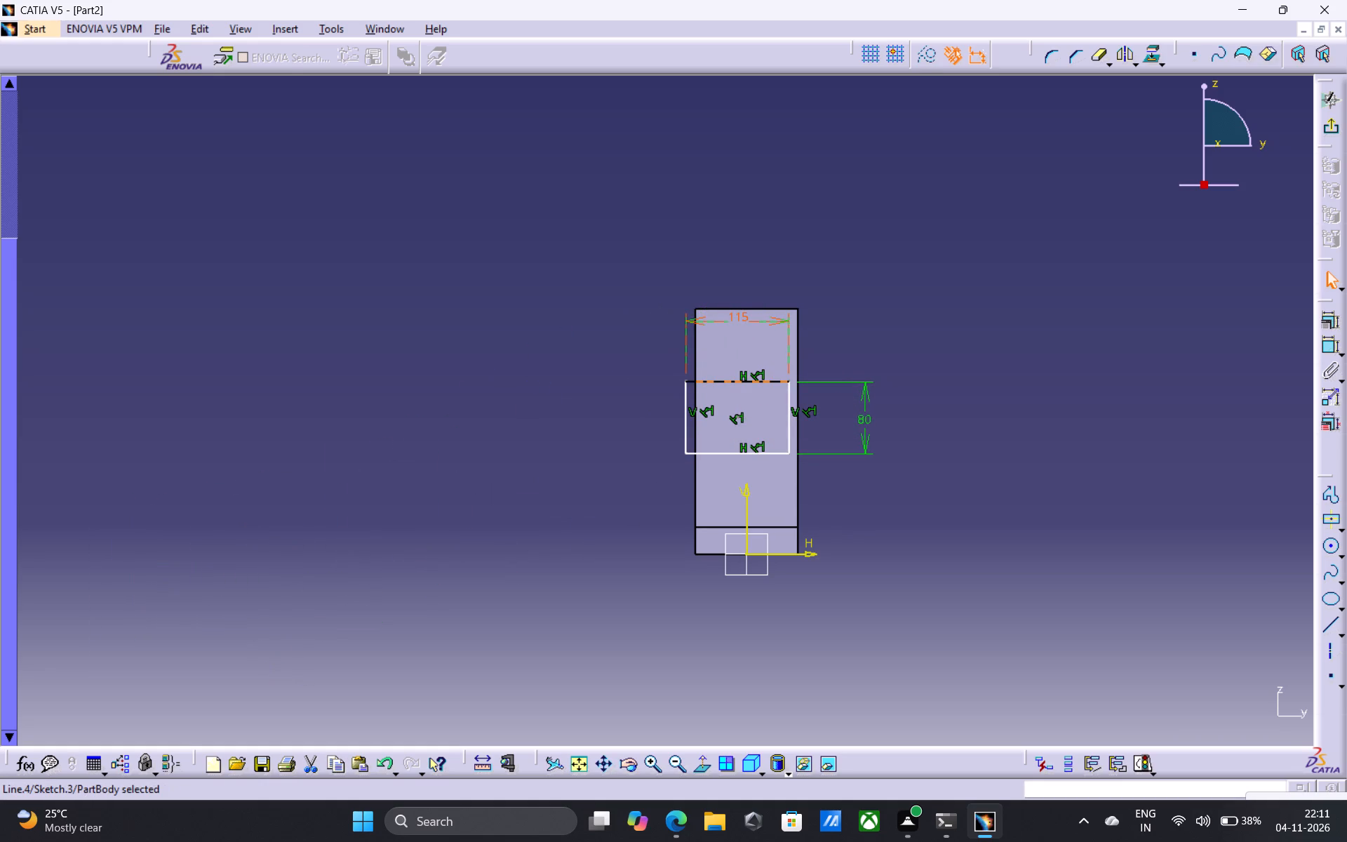
ctrl+click(731, 307)
ctrl+click(725, 311)
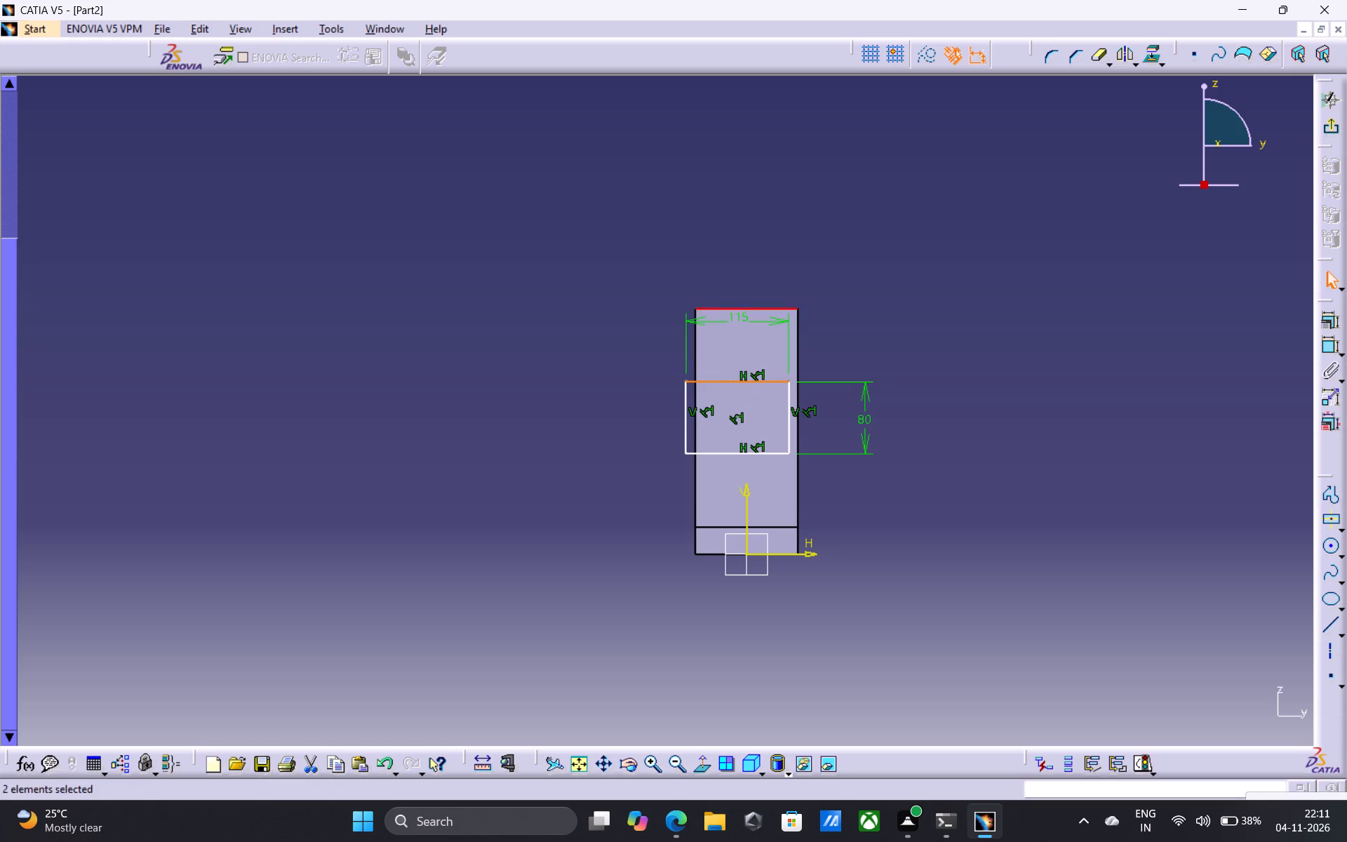
click(1328, 347)
click(1164, 347)
double_click(1169, 345)
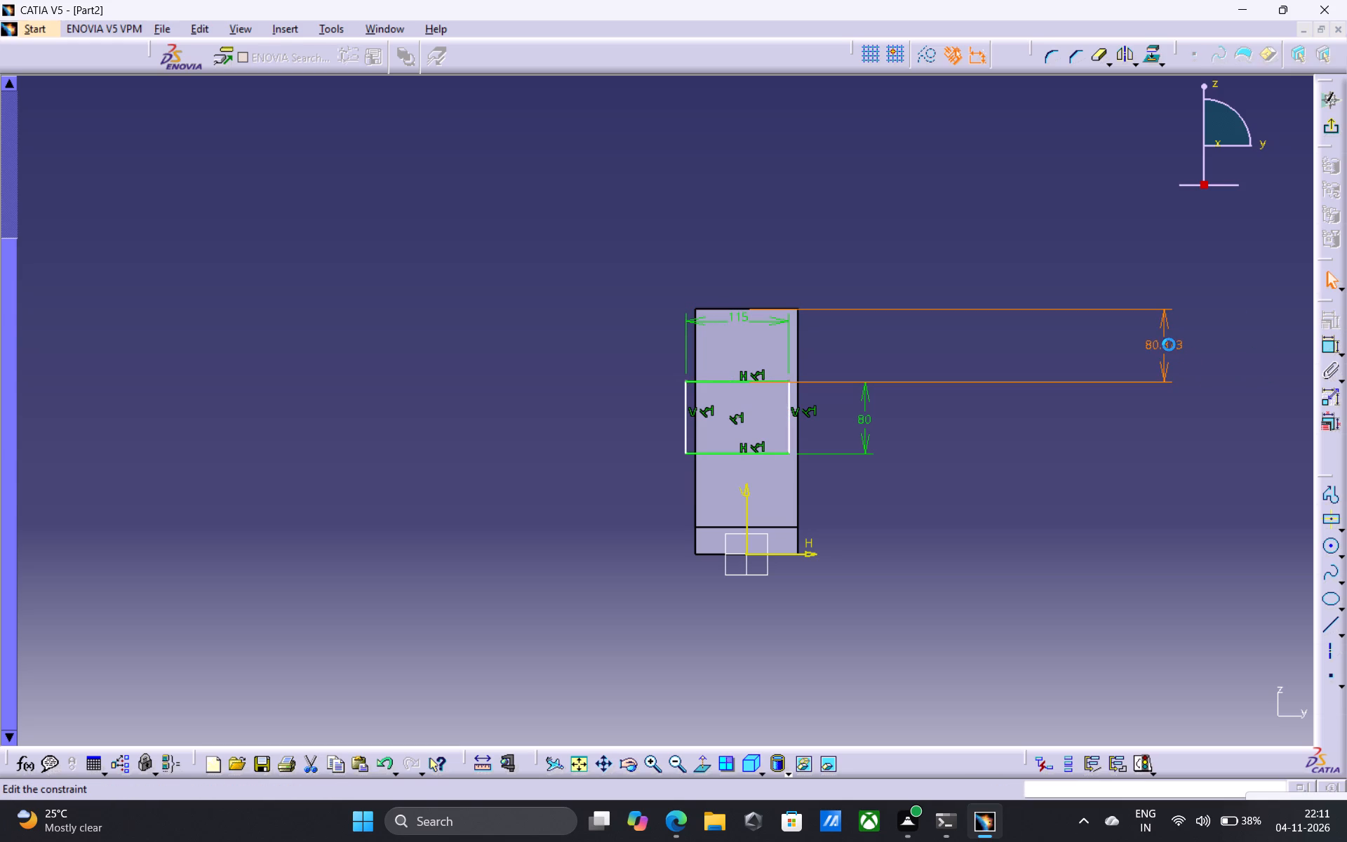
text(75)
key(Return)
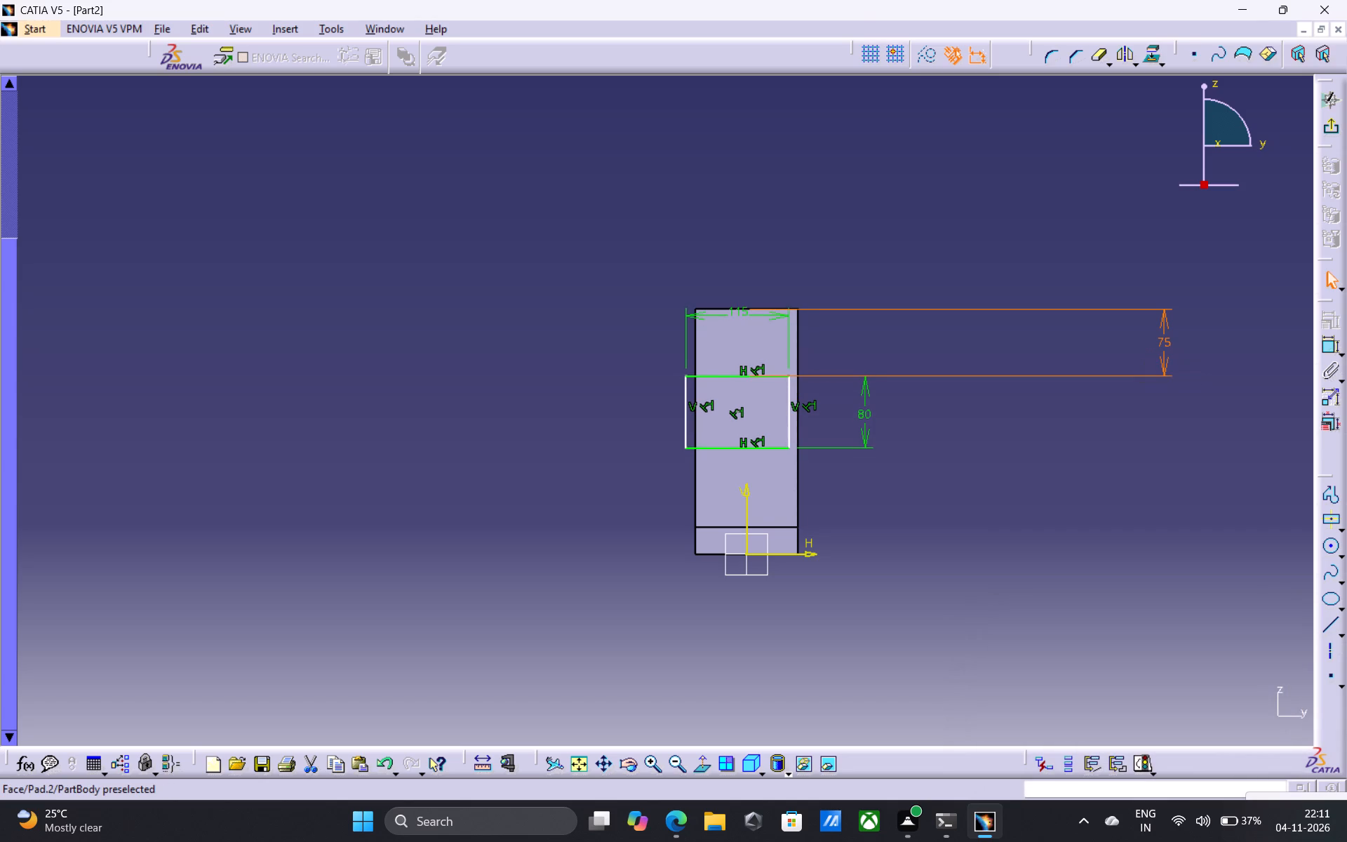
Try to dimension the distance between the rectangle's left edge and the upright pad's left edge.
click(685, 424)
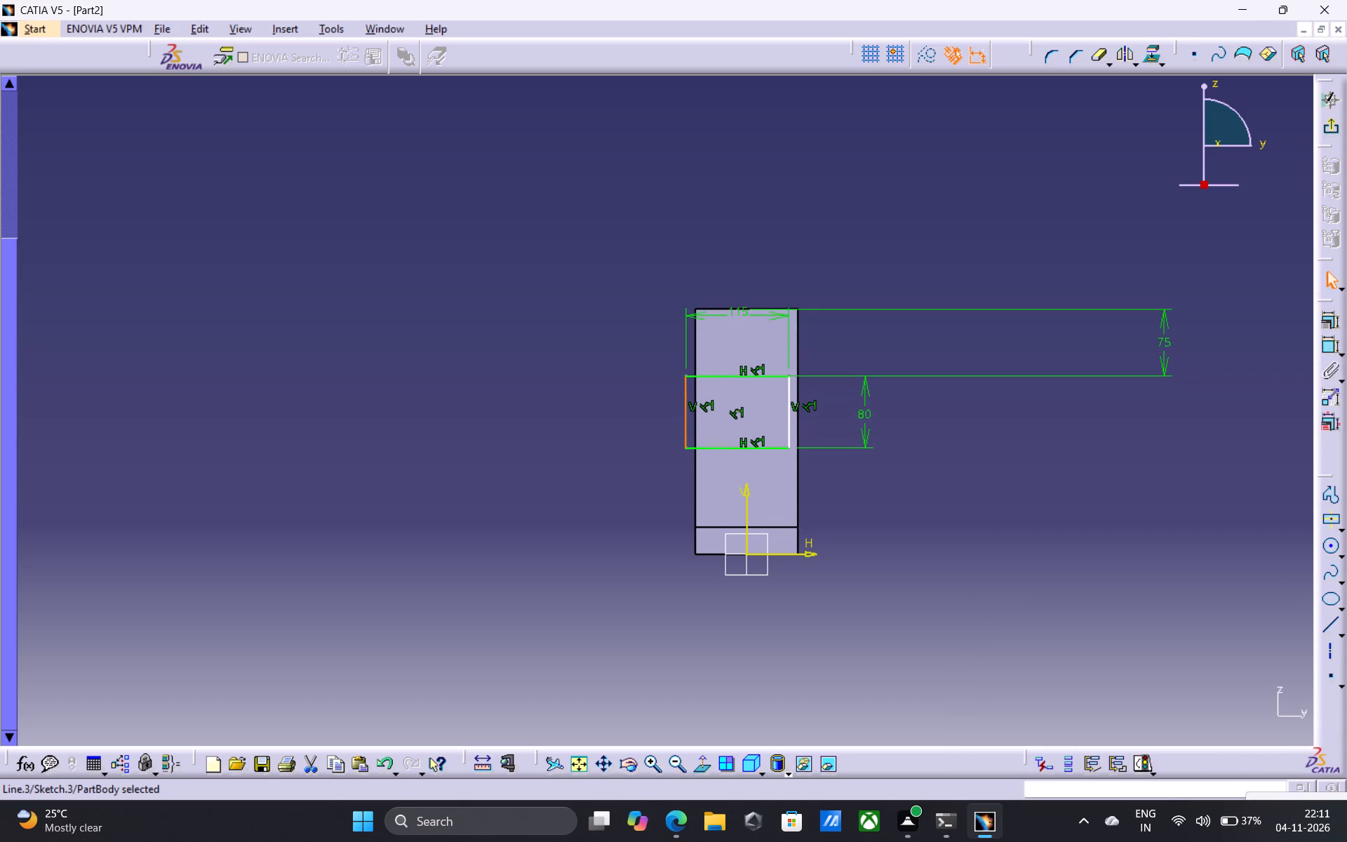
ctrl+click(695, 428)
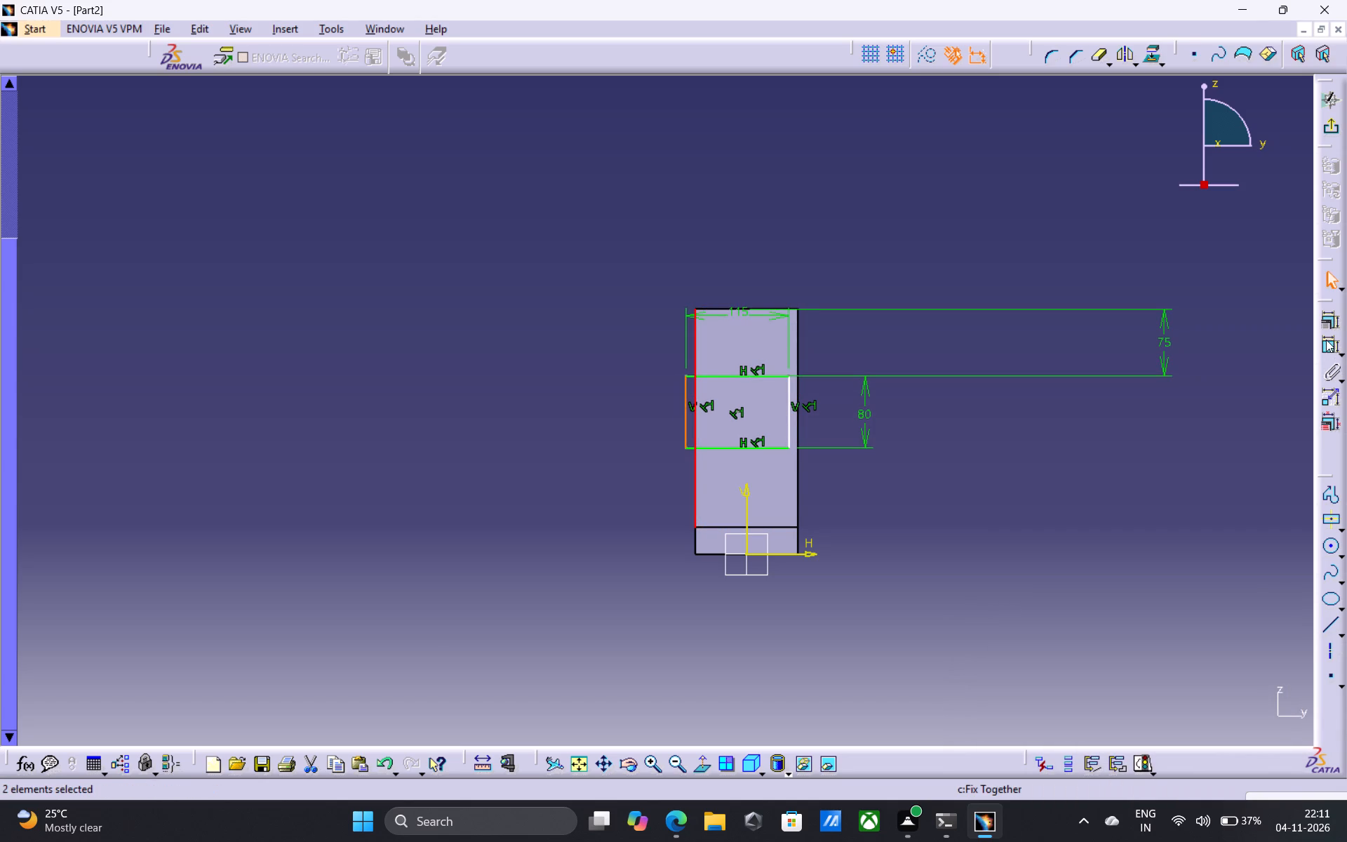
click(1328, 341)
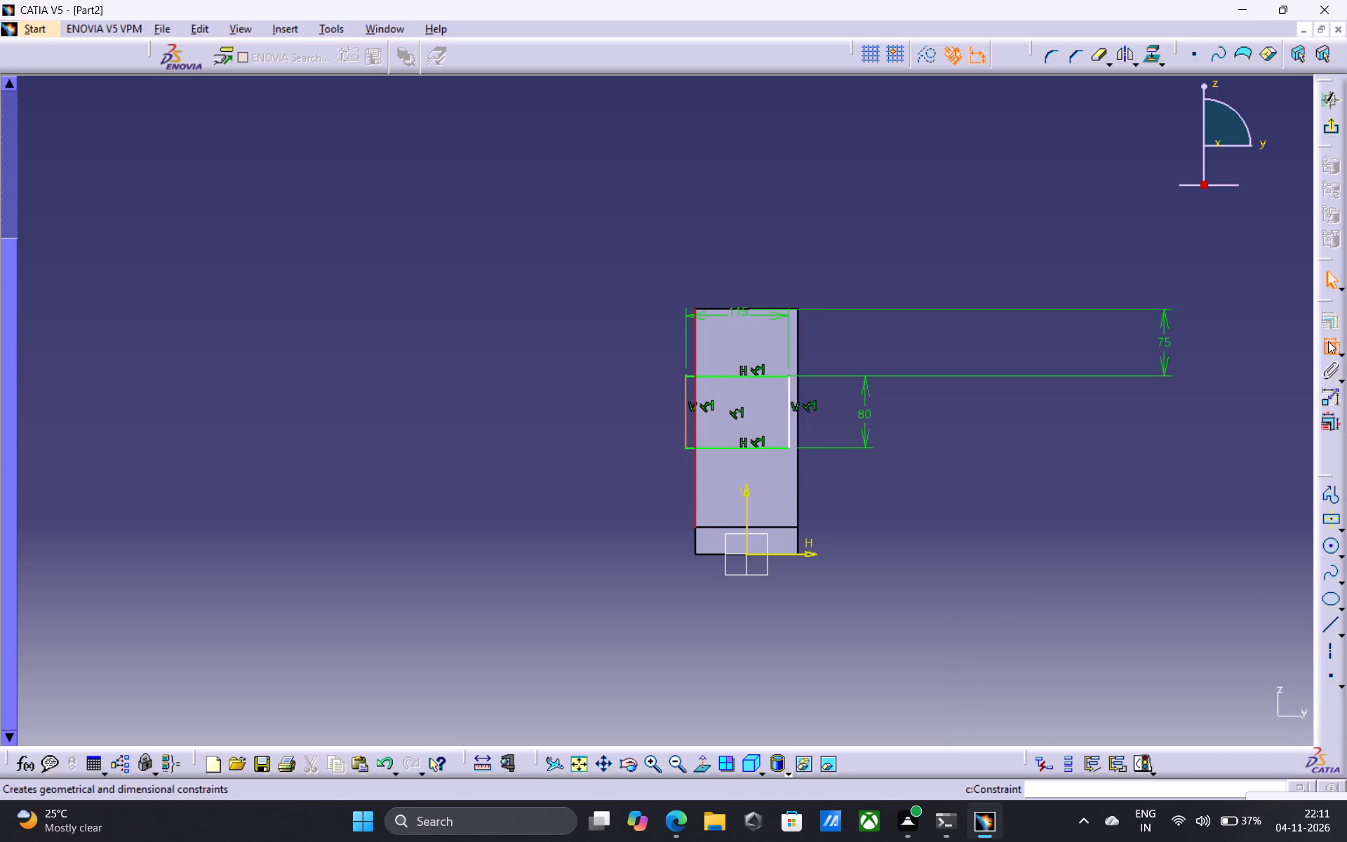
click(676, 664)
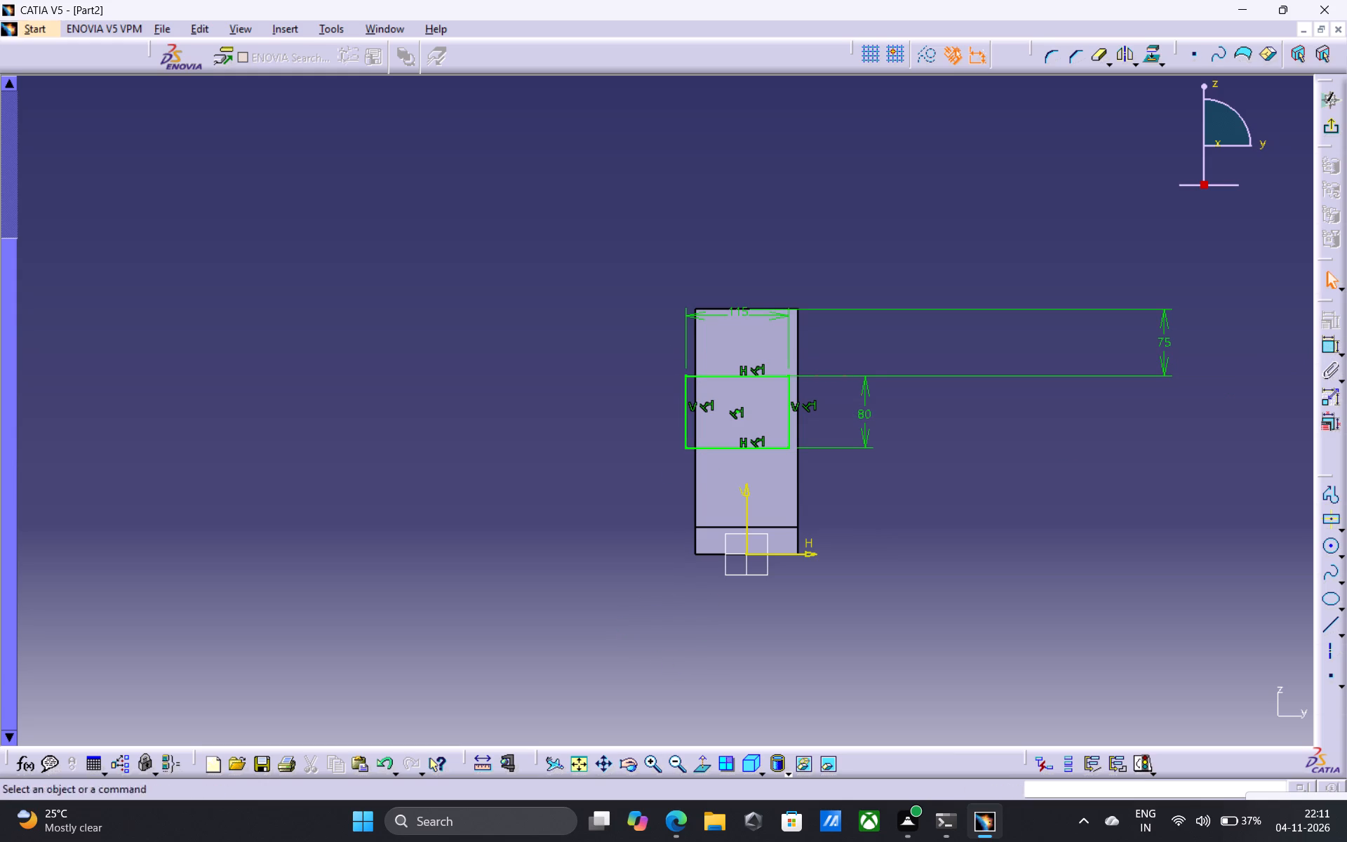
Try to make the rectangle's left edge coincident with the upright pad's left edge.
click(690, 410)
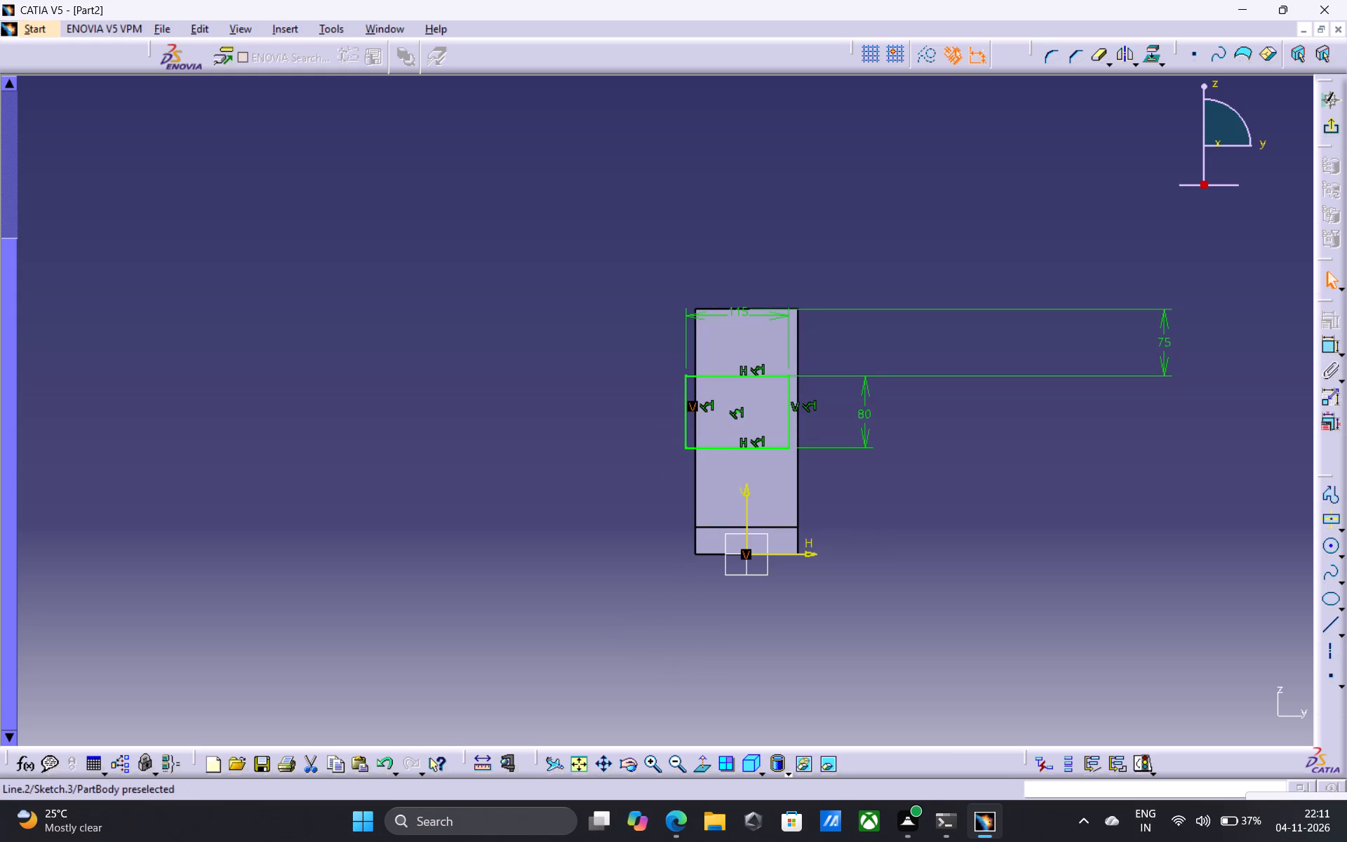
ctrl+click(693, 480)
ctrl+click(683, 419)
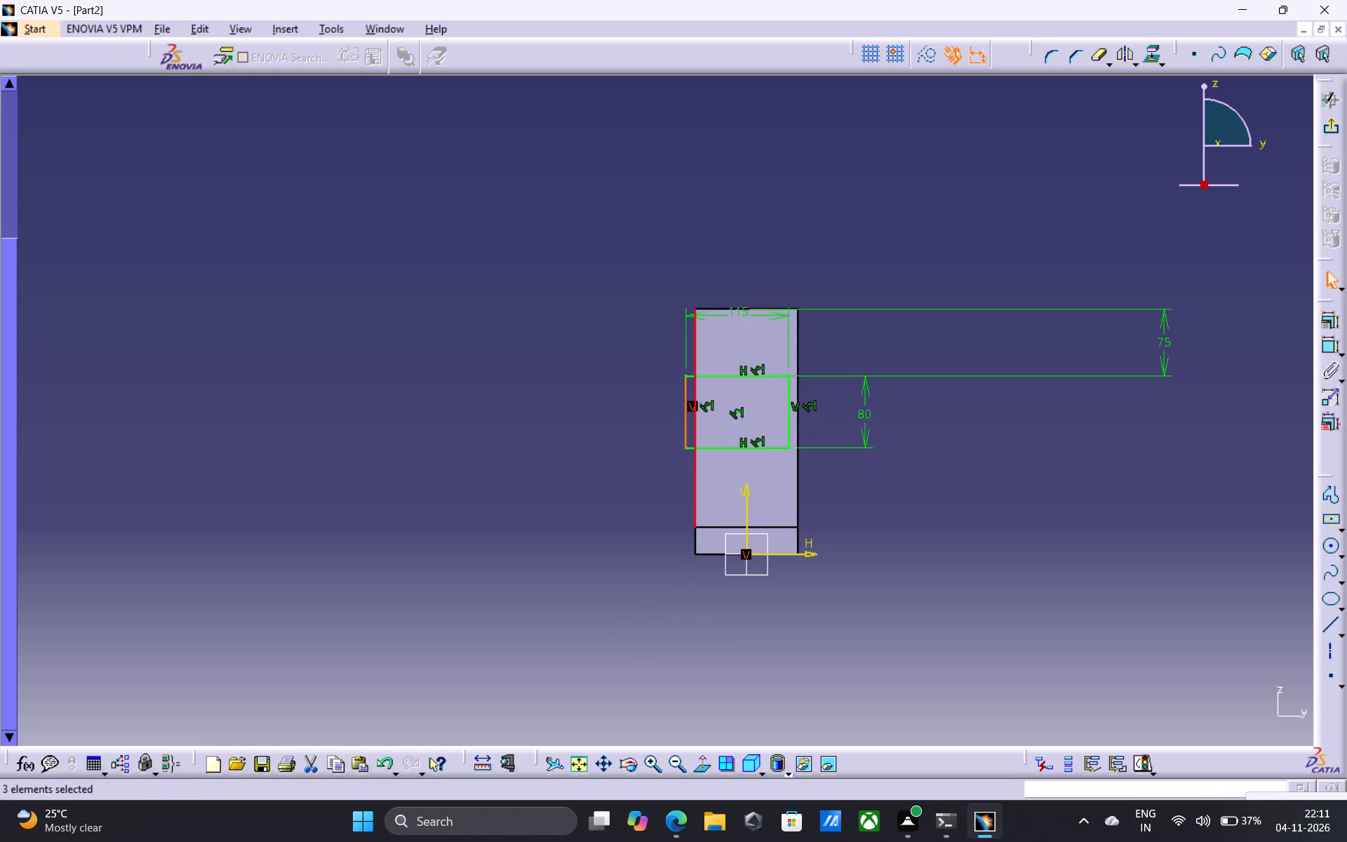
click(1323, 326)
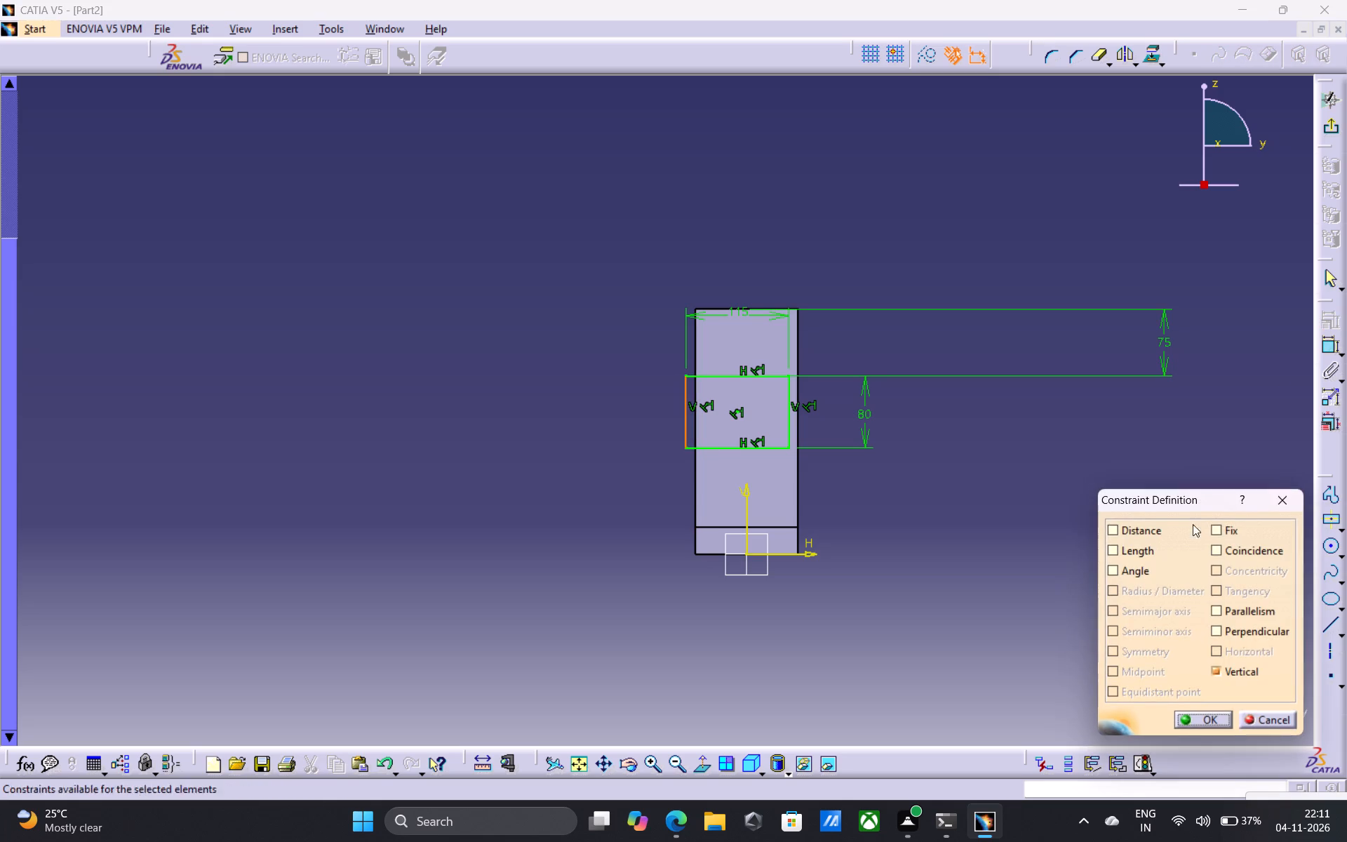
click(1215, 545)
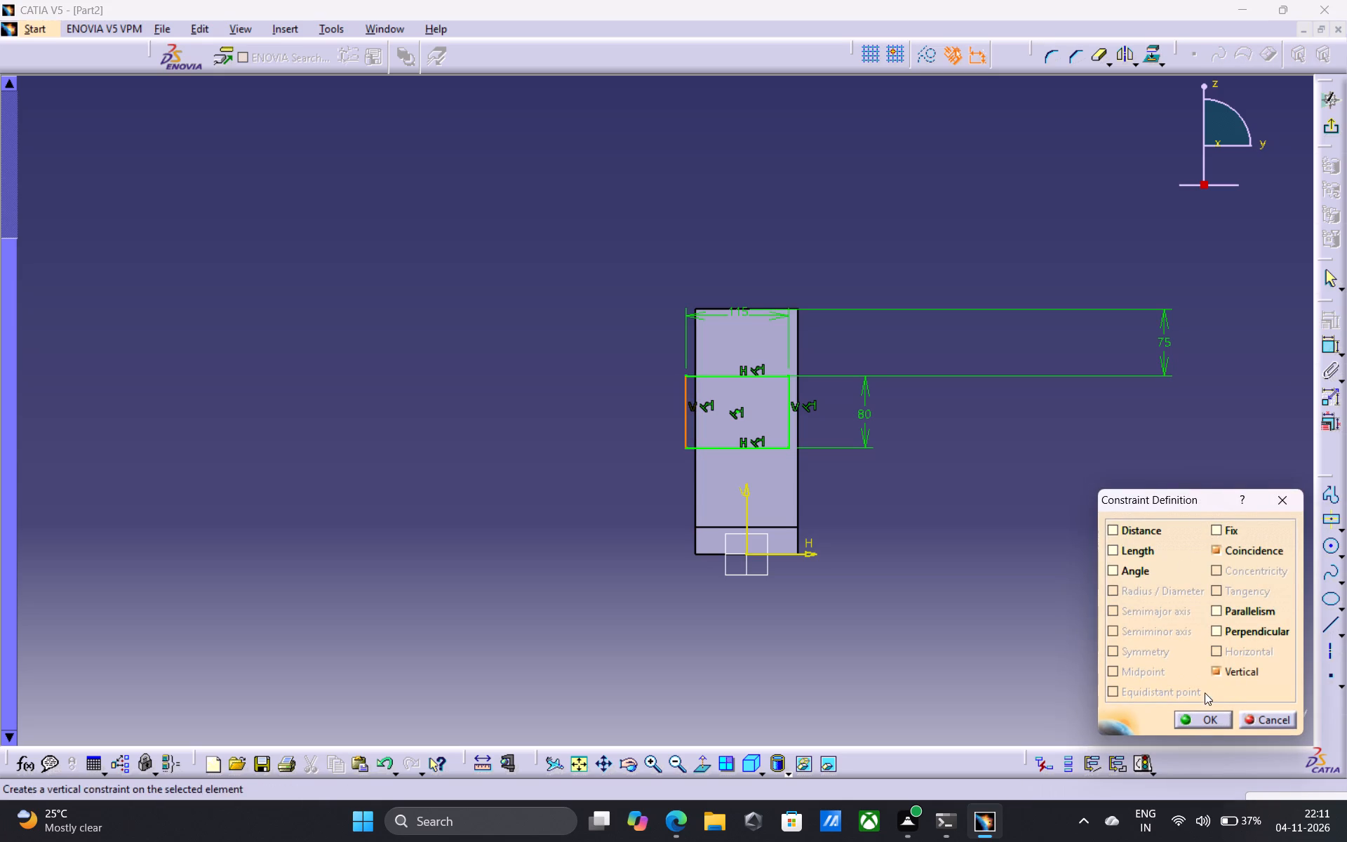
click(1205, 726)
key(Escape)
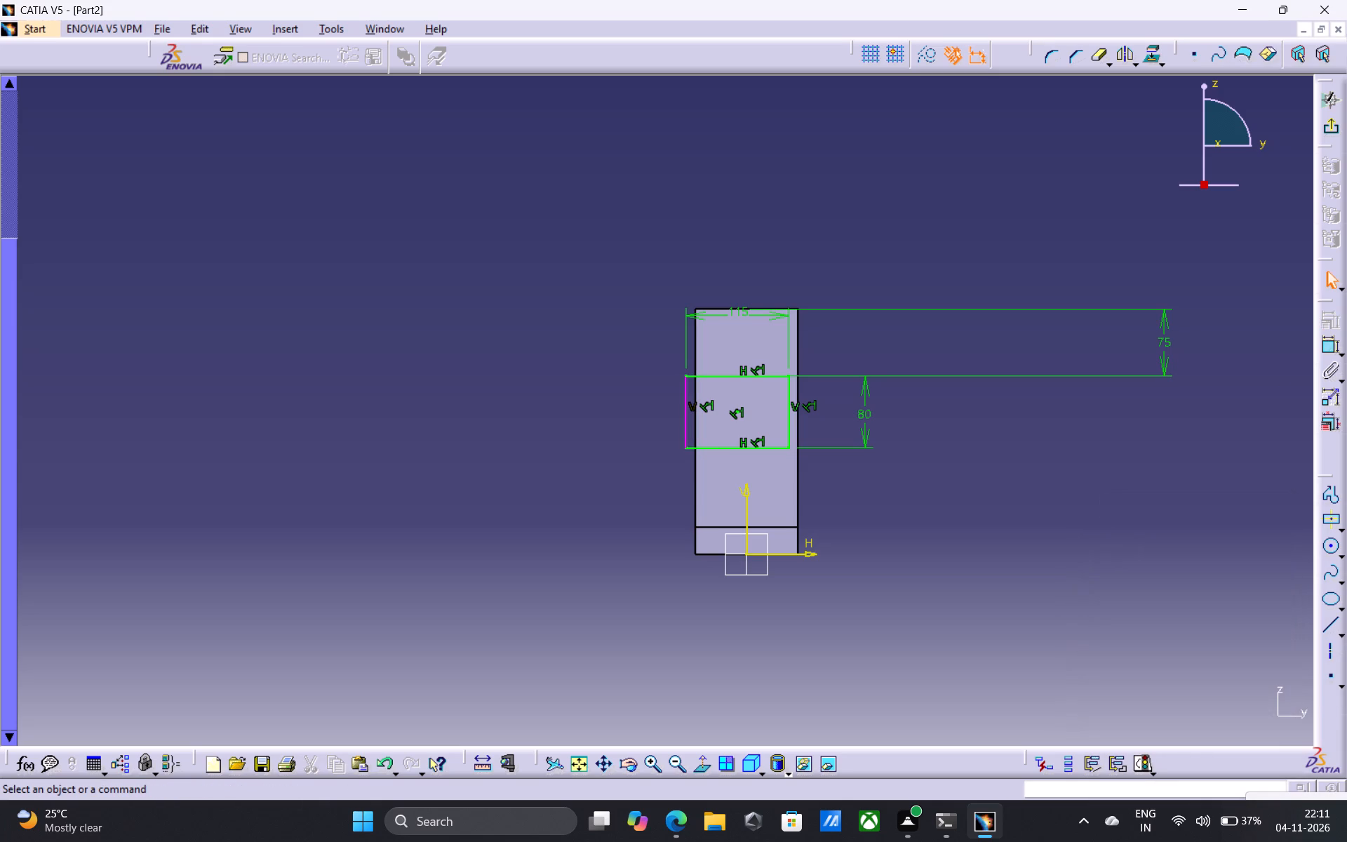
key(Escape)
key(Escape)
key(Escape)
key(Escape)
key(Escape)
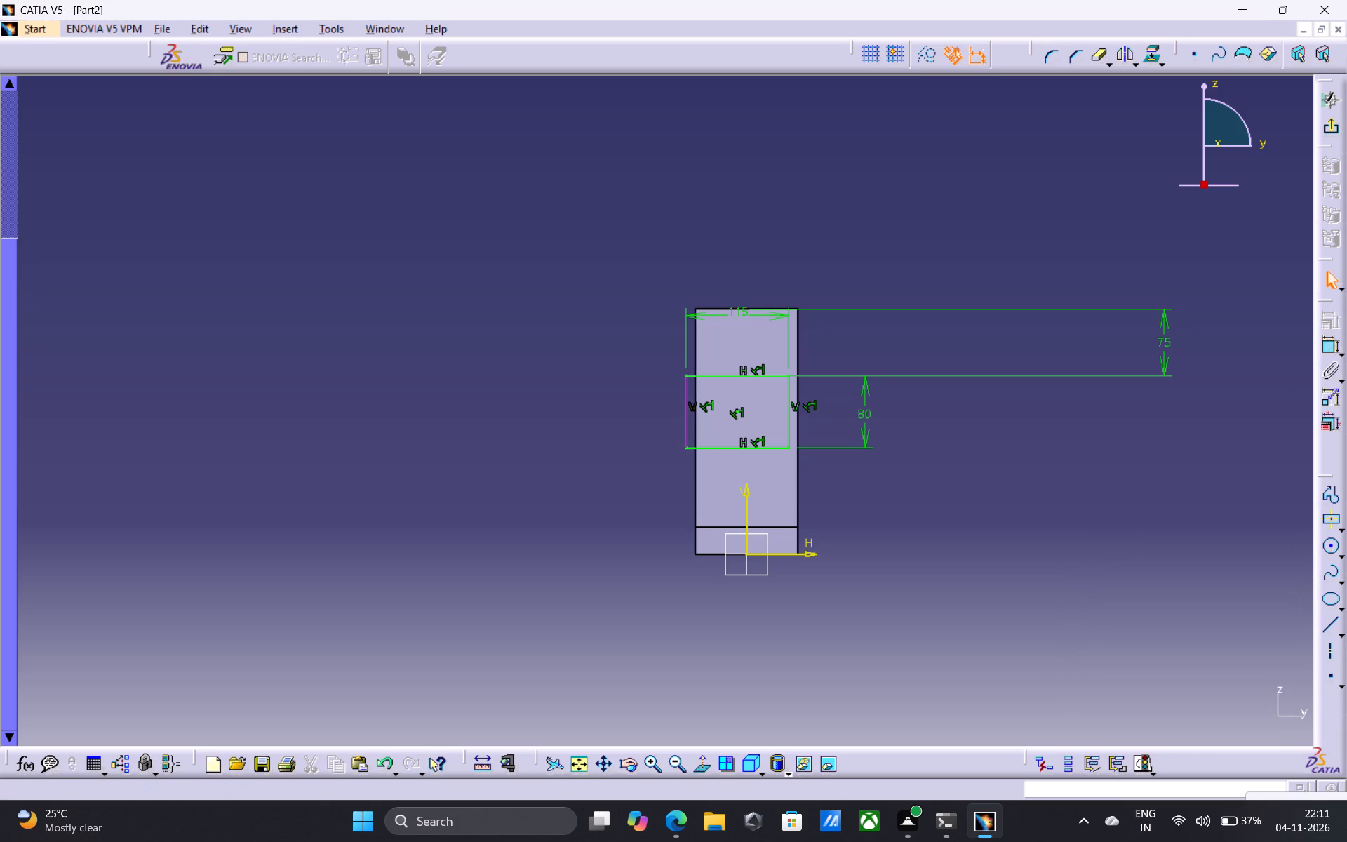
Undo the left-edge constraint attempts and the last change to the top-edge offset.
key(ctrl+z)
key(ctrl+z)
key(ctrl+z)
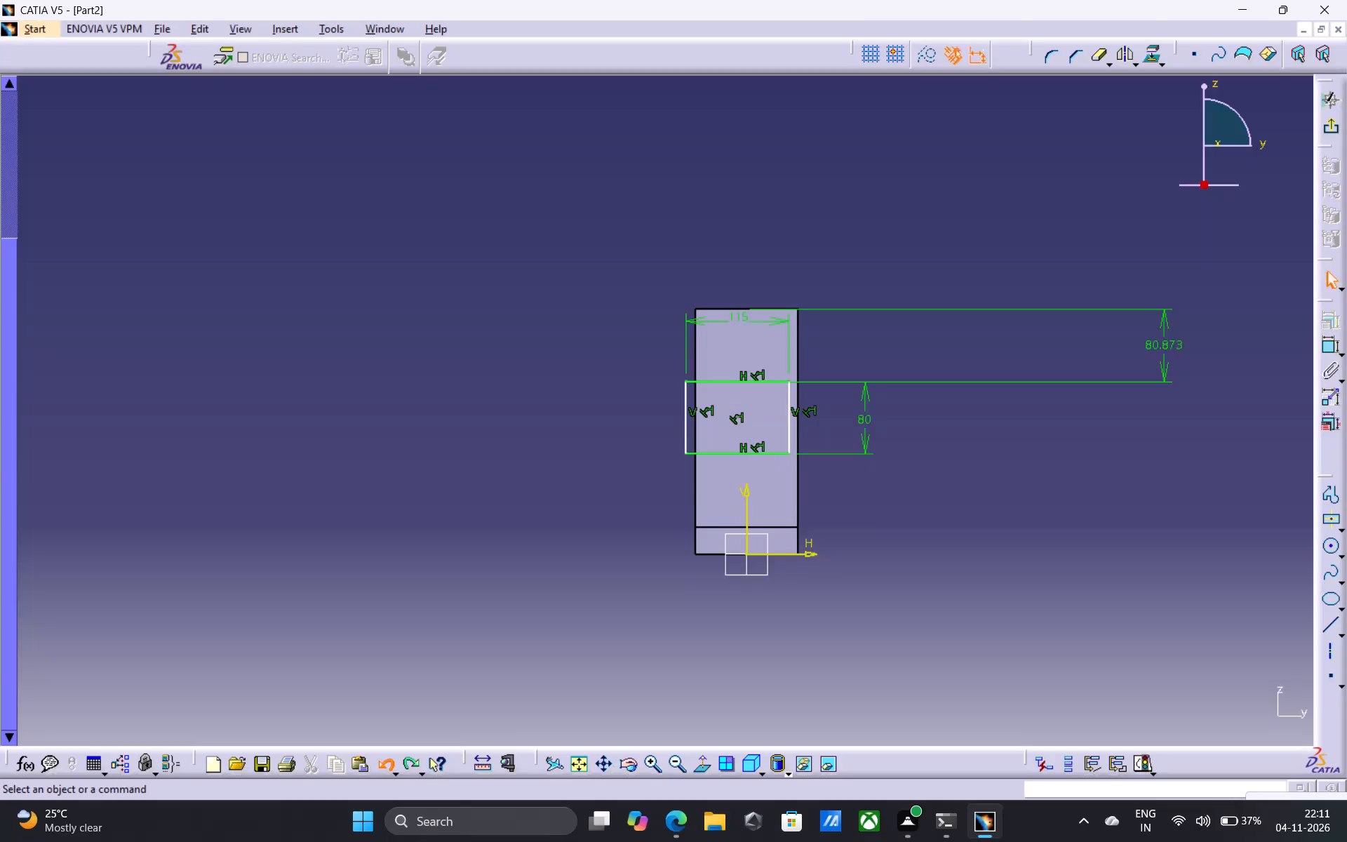
Set the offset between the rectangle's top edge and the pad's top edge to 75 mm.
double_click(1161, 349)
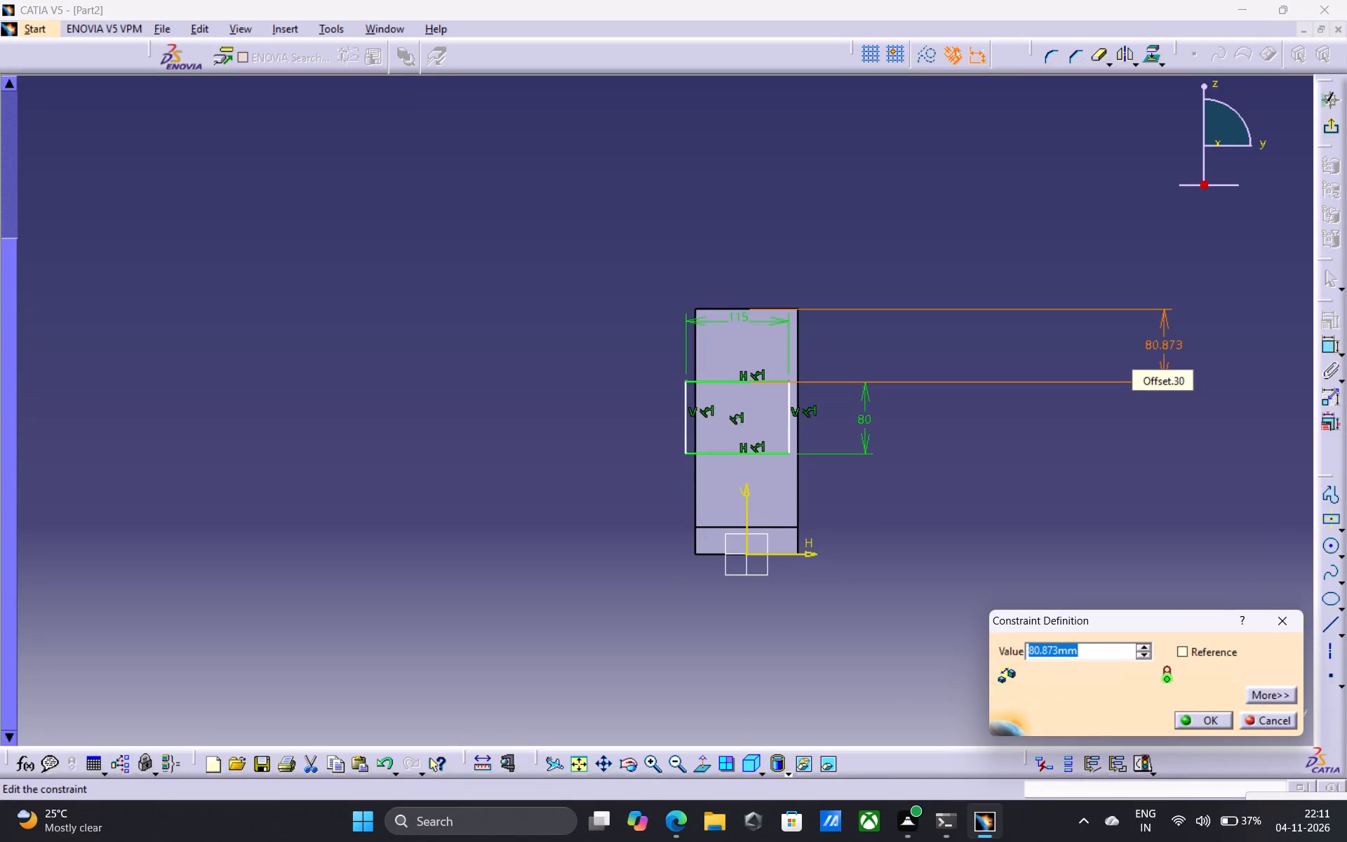
text(75)
key(Return)
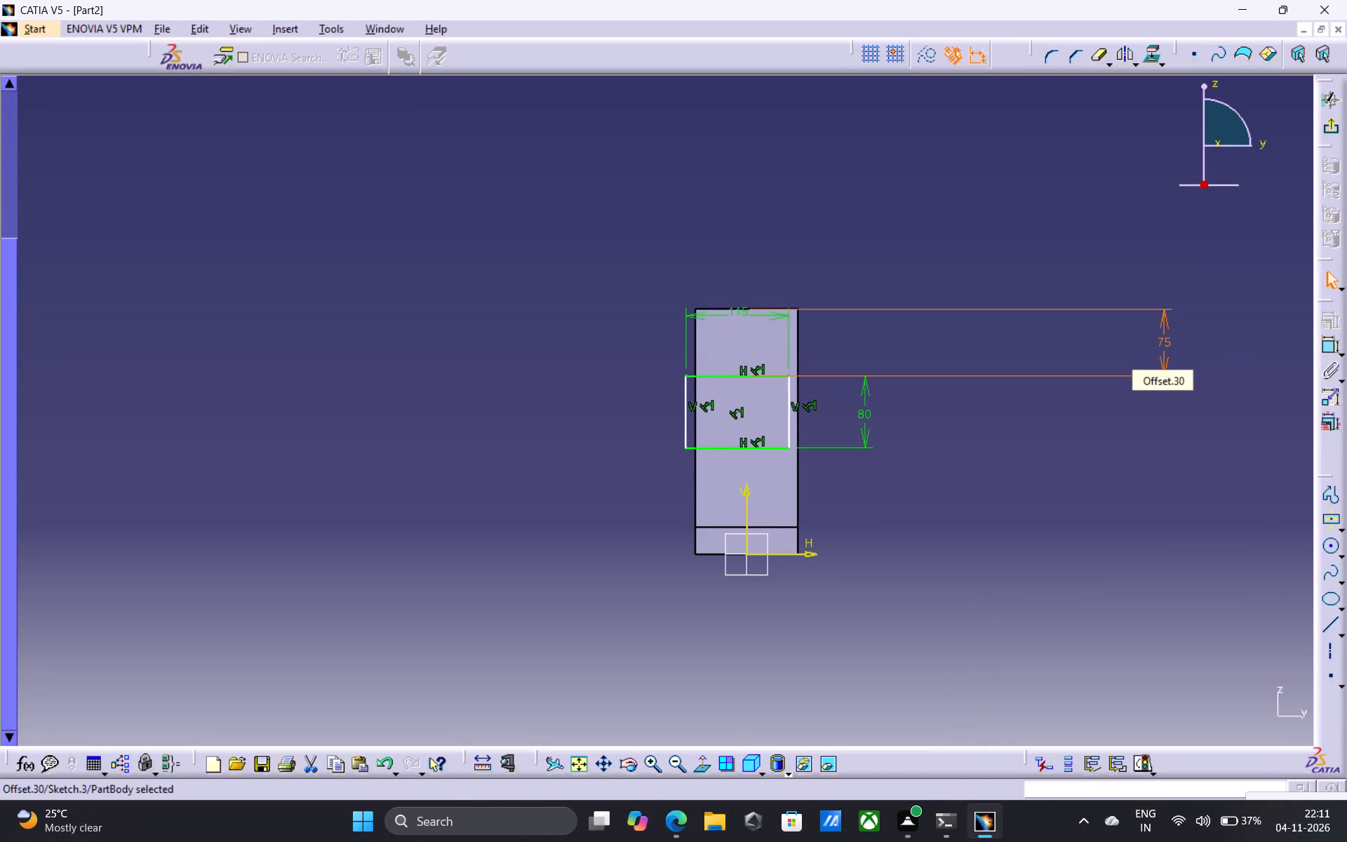
key(Escape)
key(Escape)
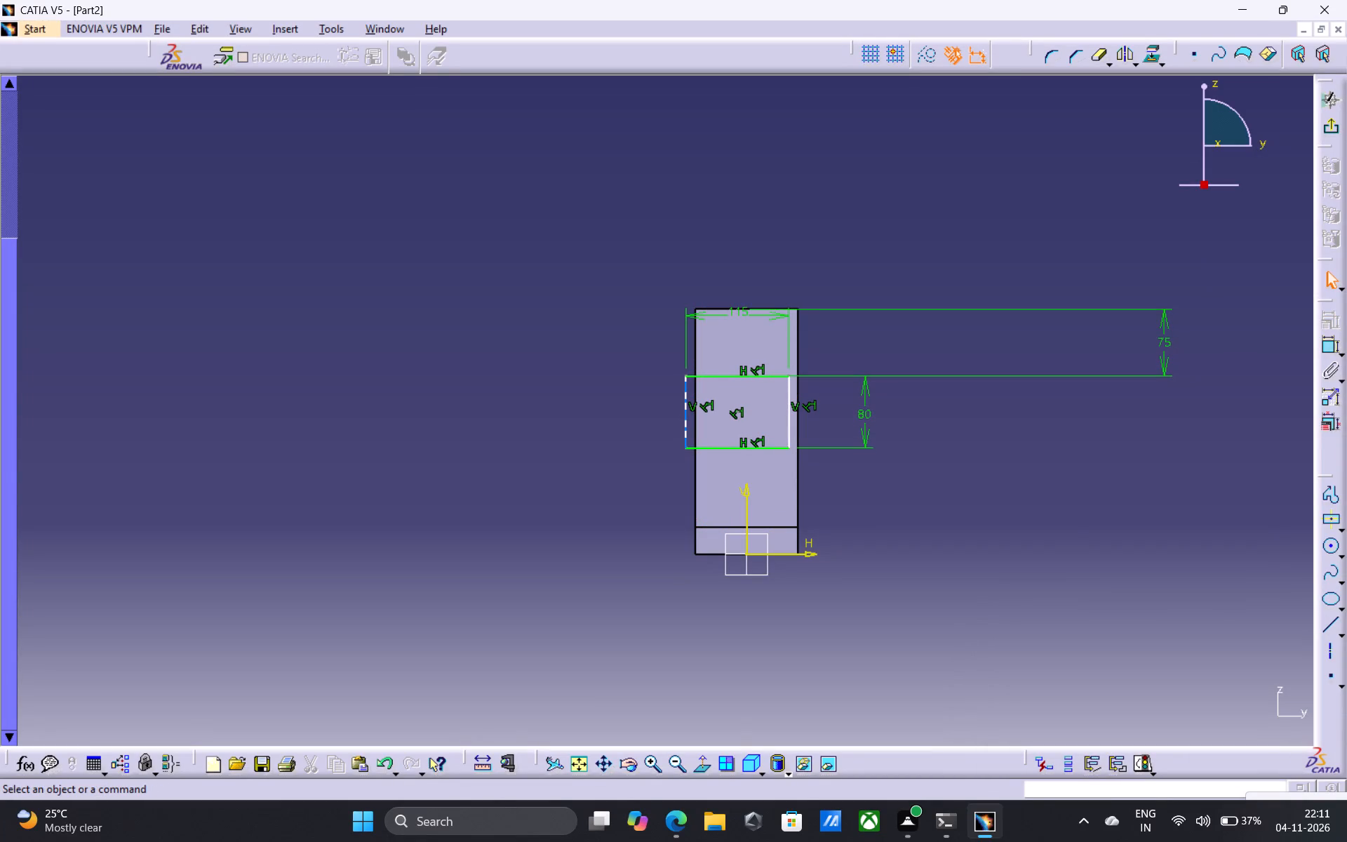
Apply a coincidence constraint between the rectangle's left edge and the upright pad's left edge.
click(687, 419)
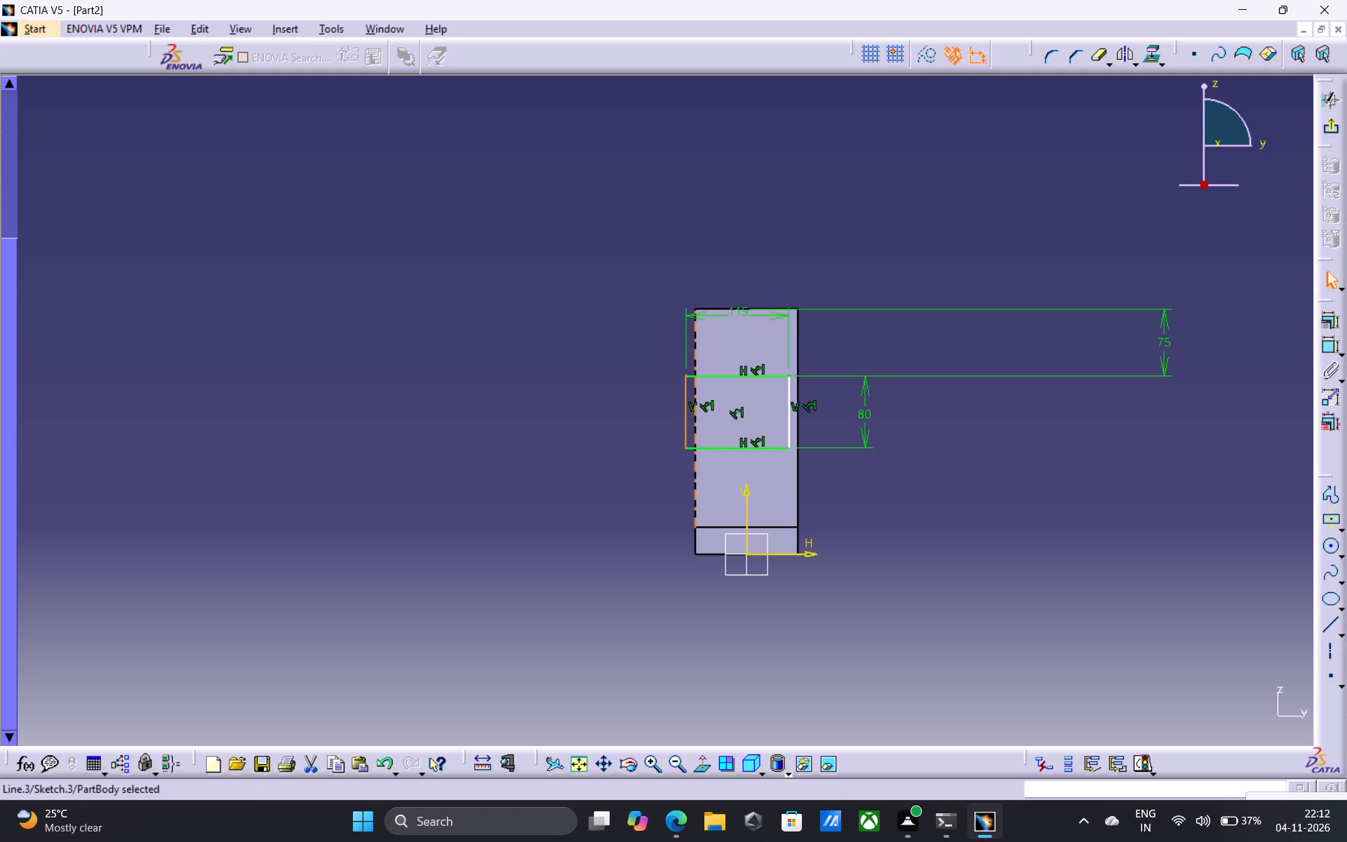
ctrl+click(697, 429)
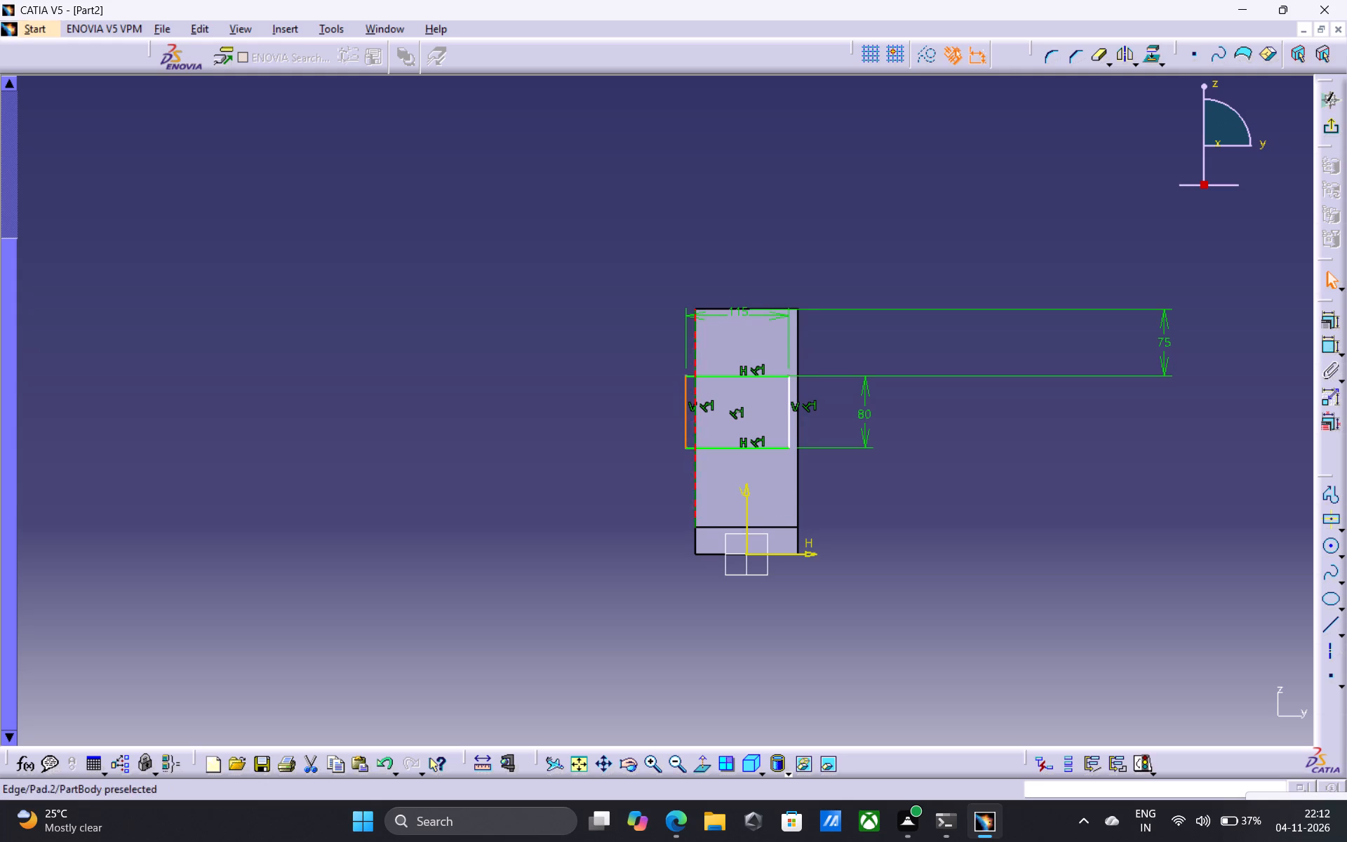
click(1323, 319)
click(1219, 548)
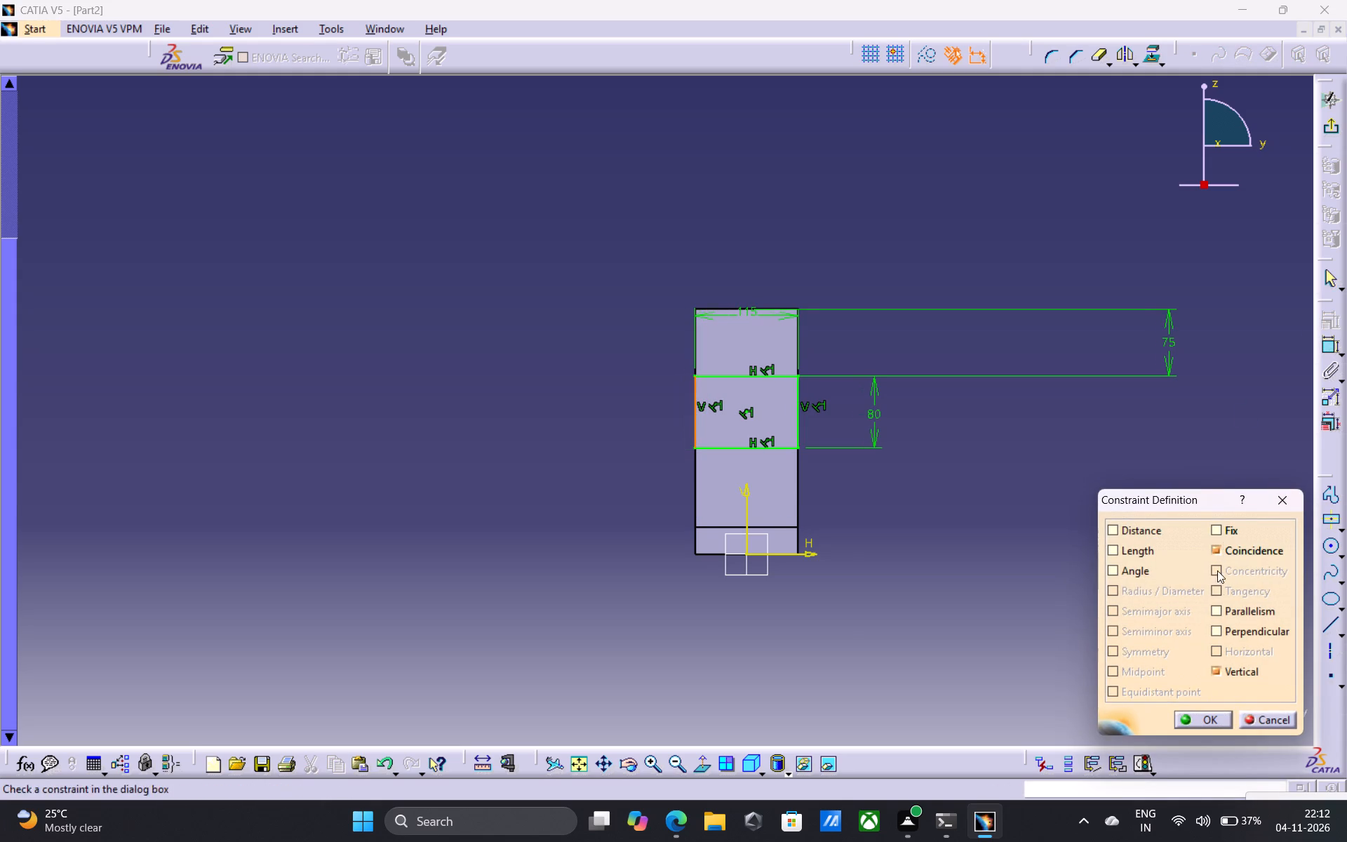
click(1211, 721)
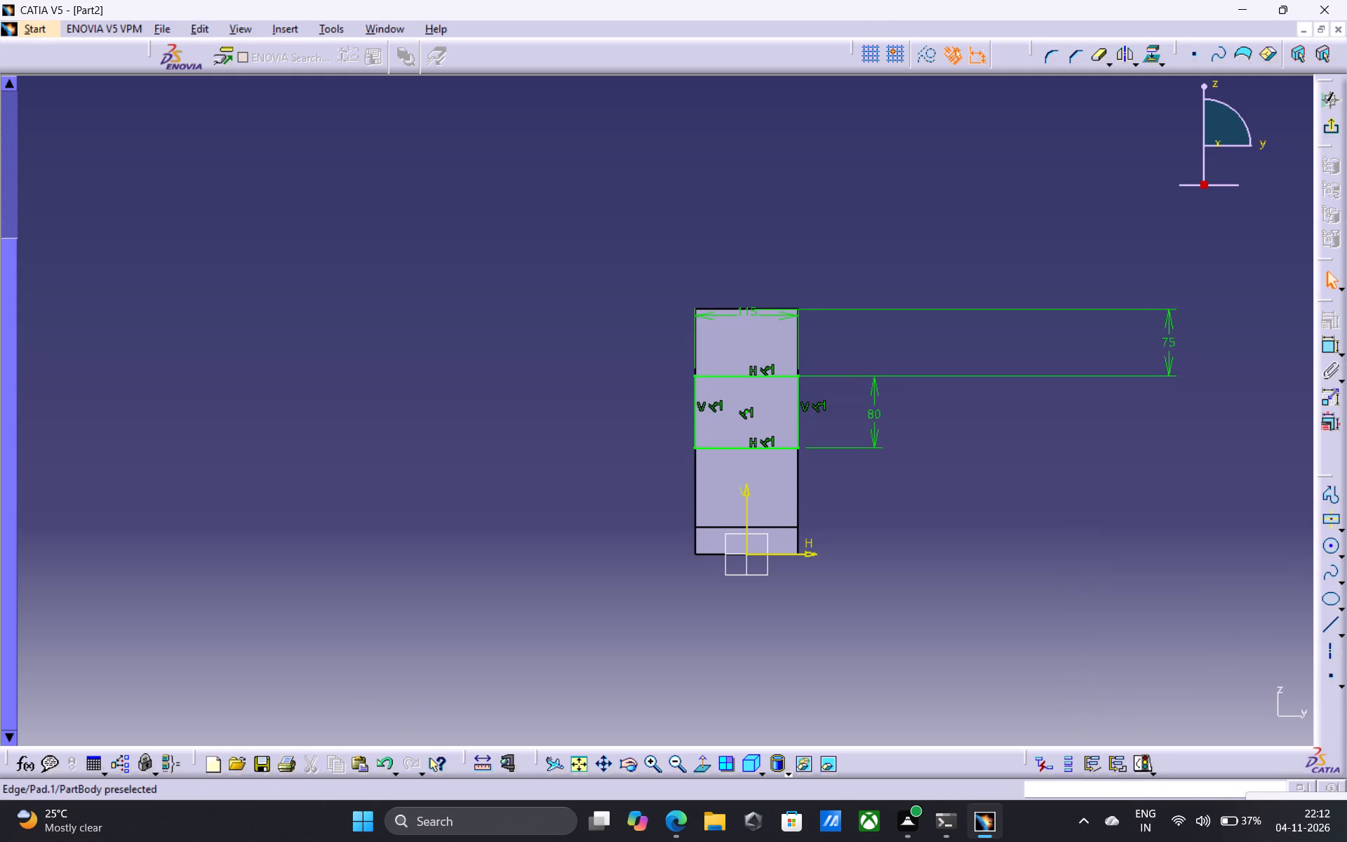
Finish the rectangle sketch and cut it as a pocket 60 mm deep into the upright pad.
click(1336, 127)
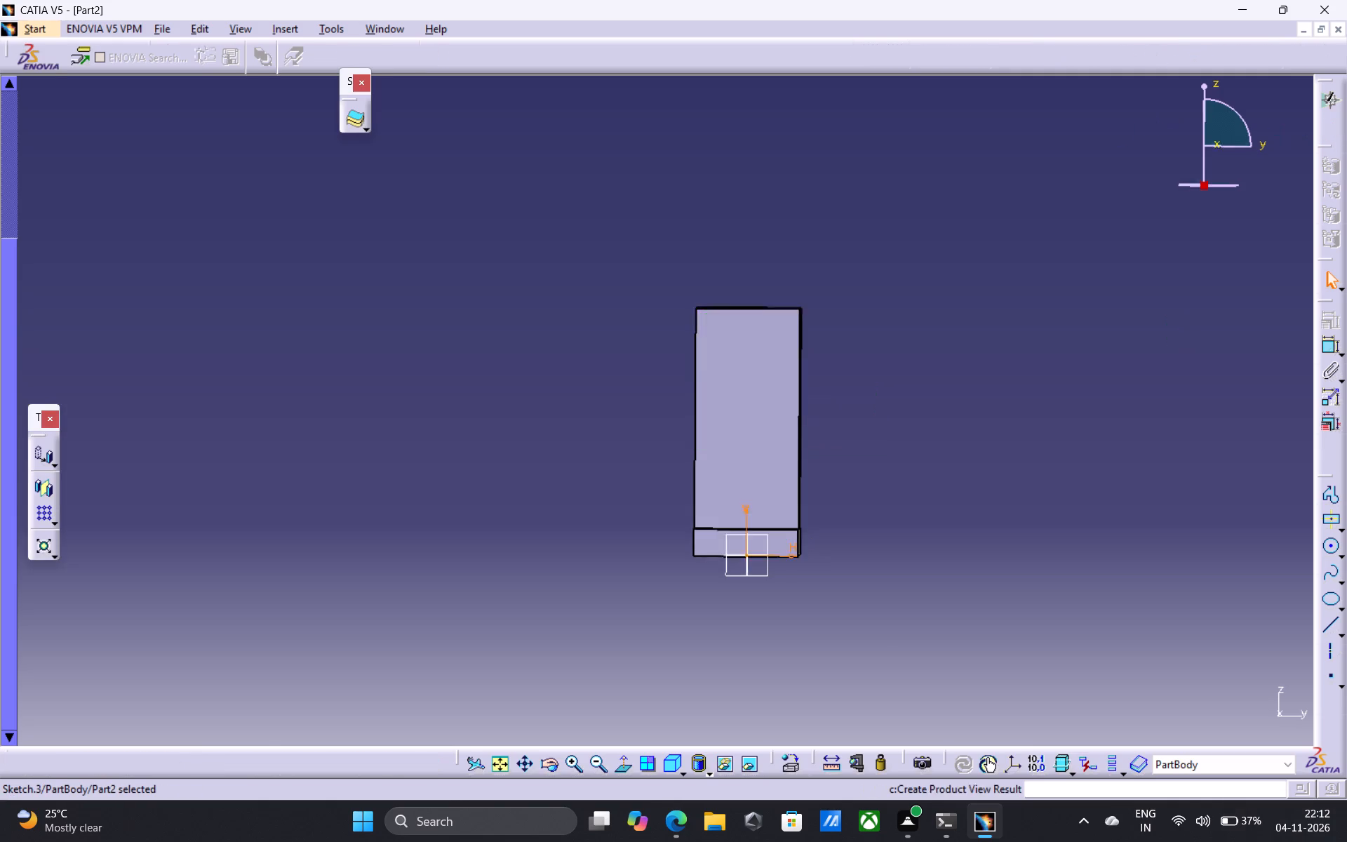
click(1330, 363)
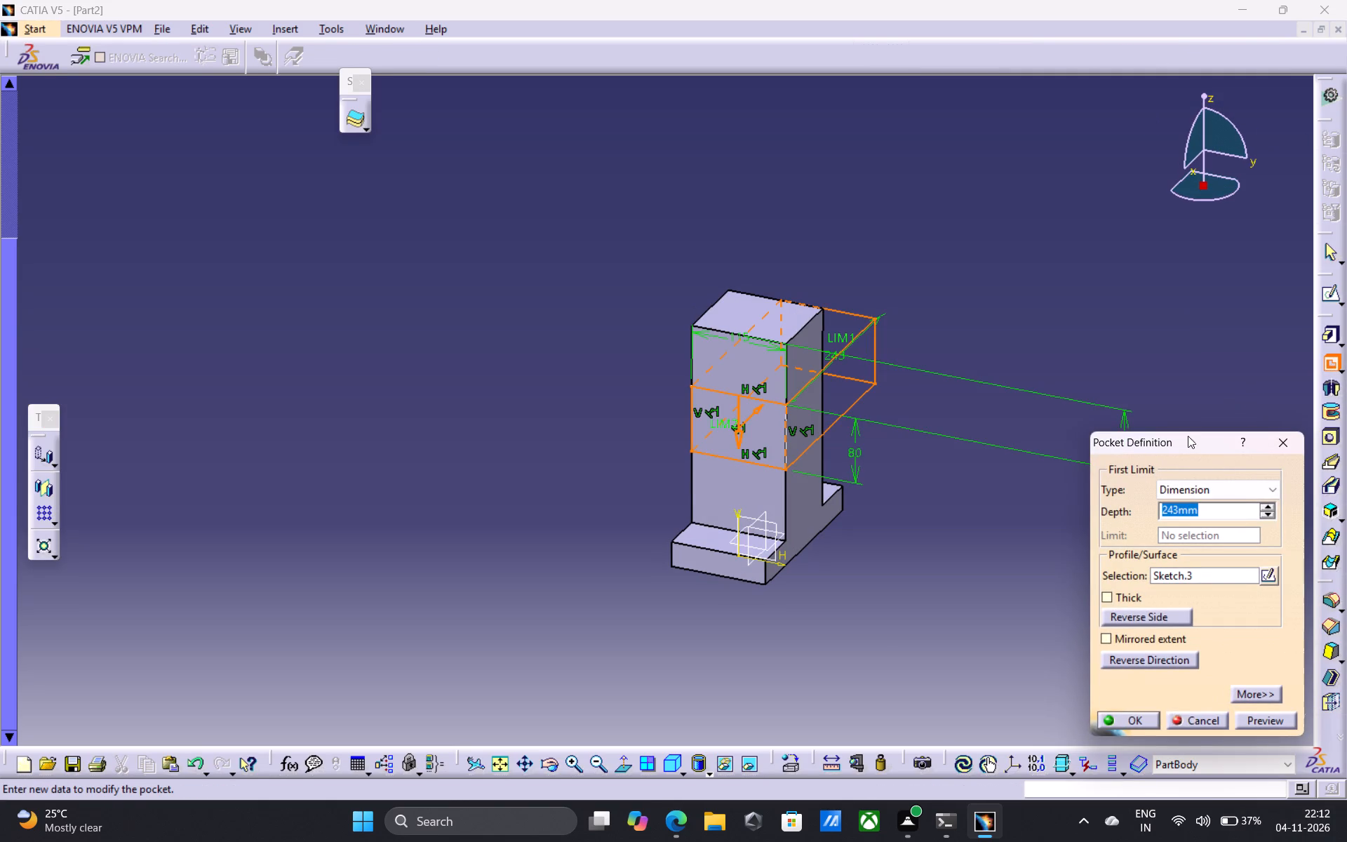
click(1274, 497)
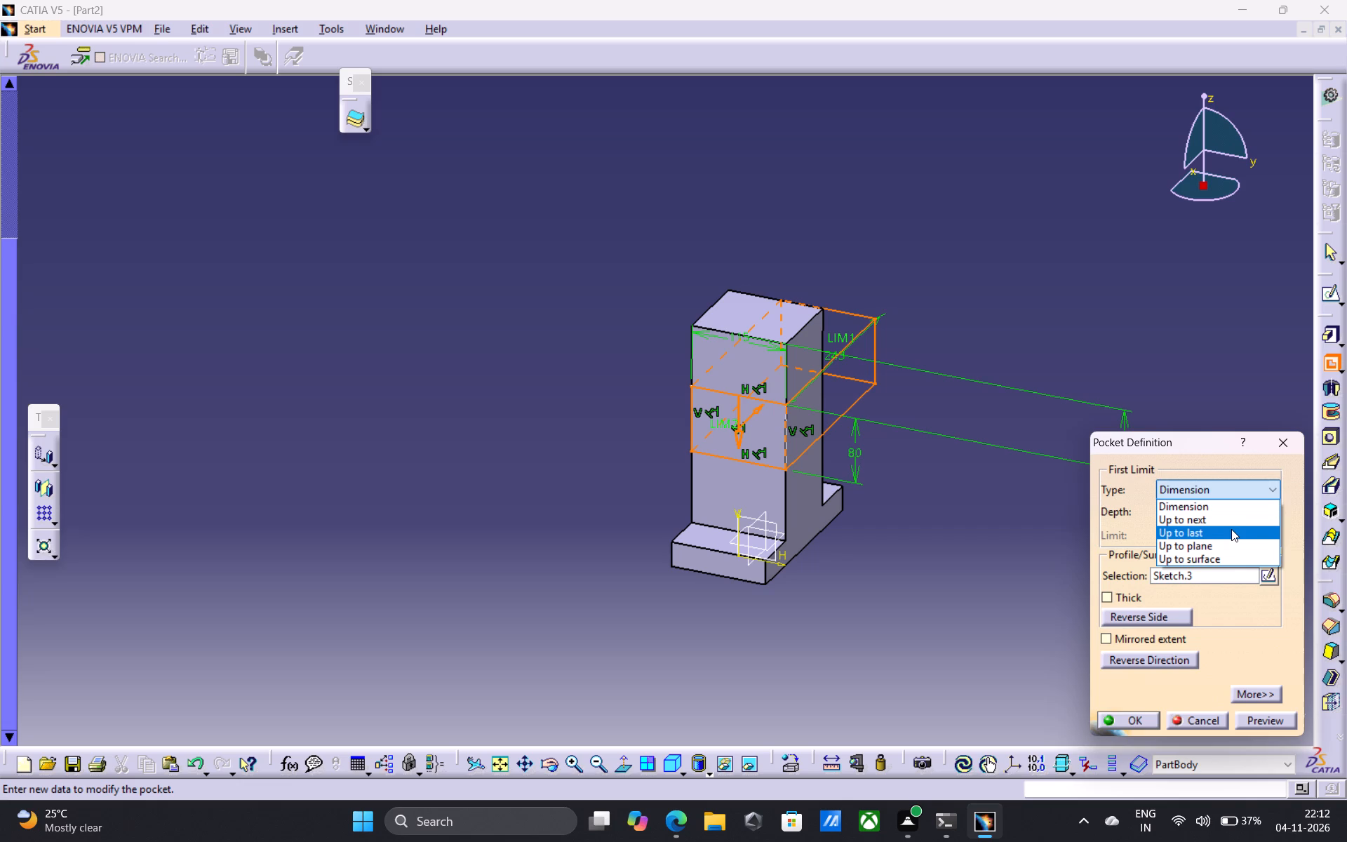
click(1229, 553)
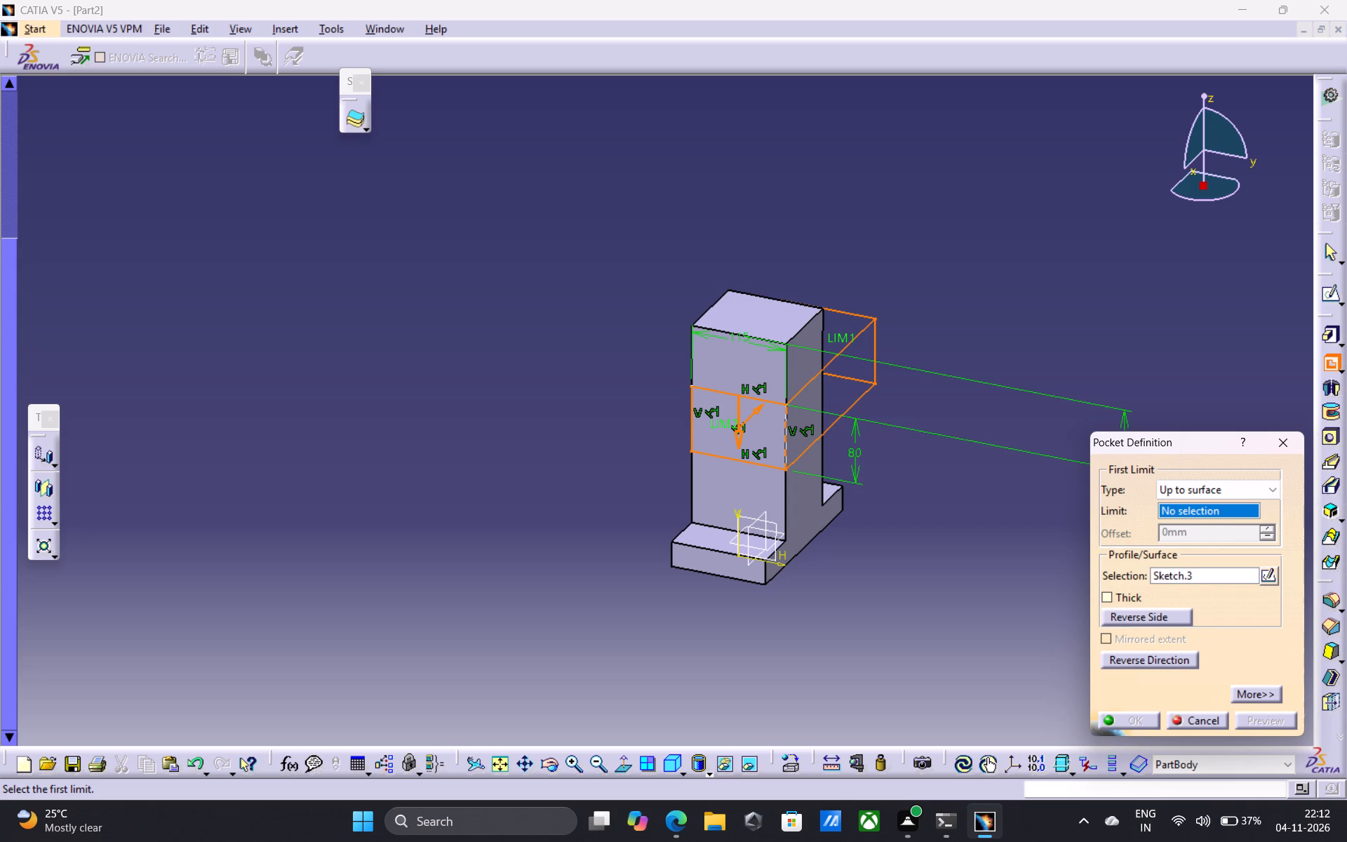
click(1271, 492)
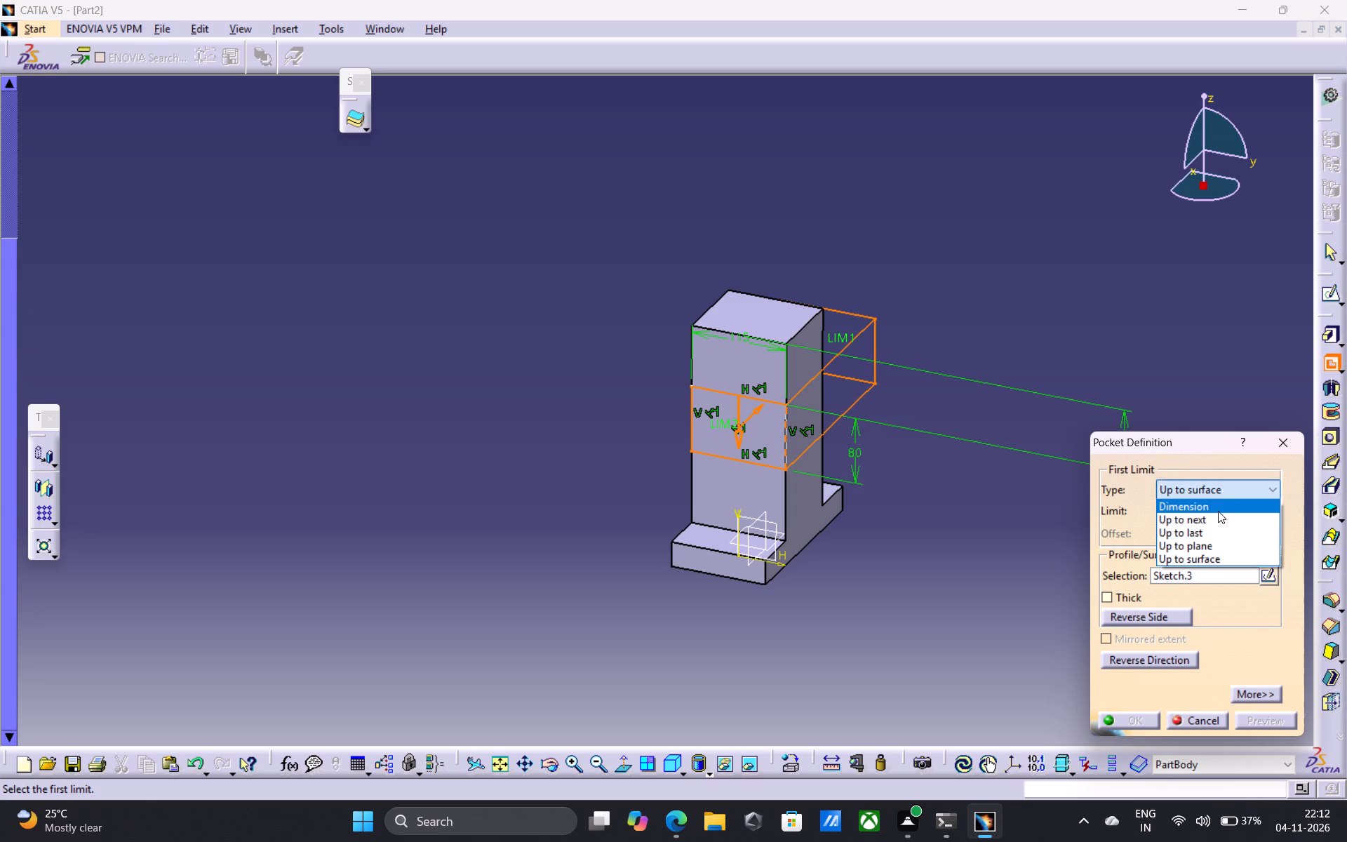
click(1218, 511)
click(1179, 512)
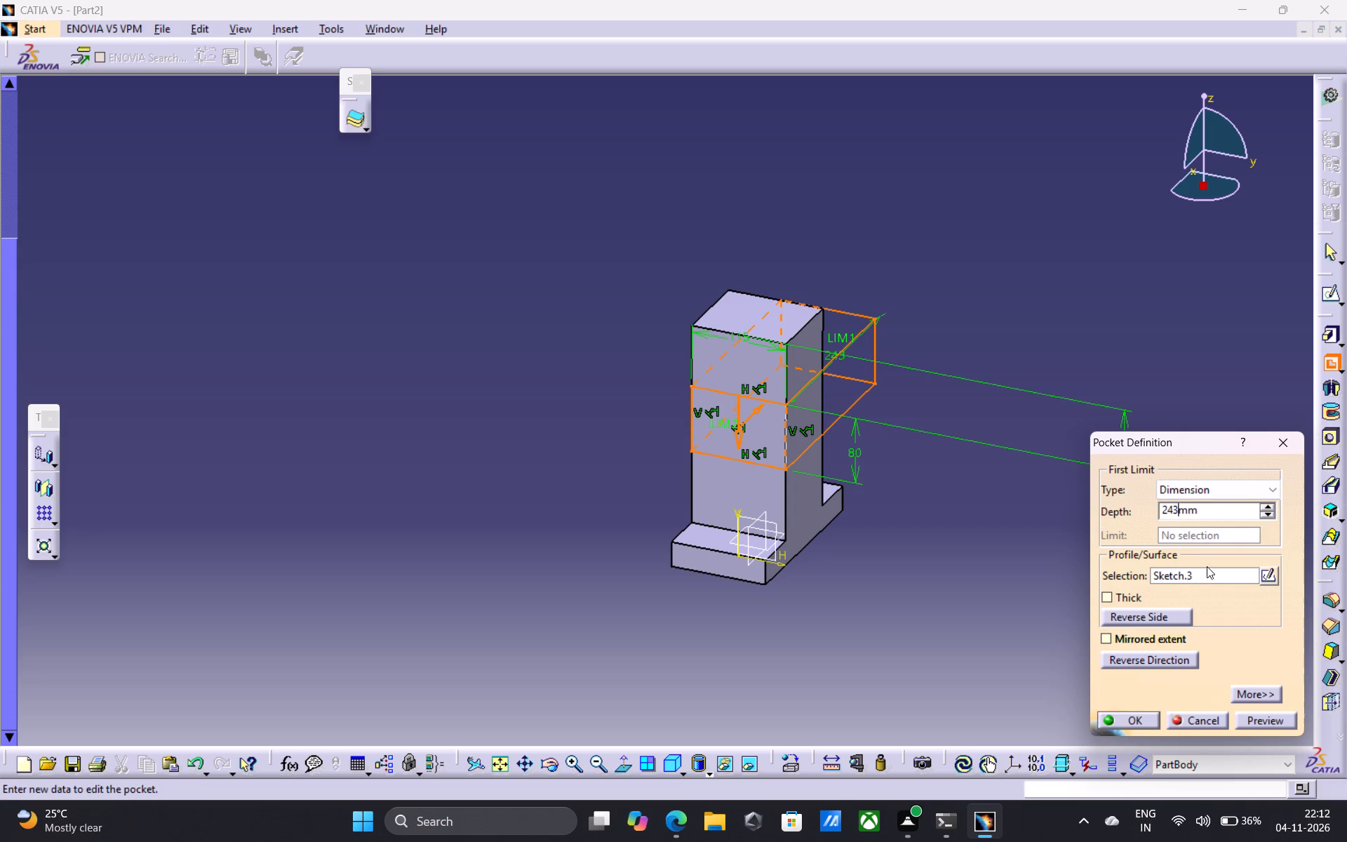
key(BackSpace)
key(BackSpace)
key(BackSpace)
key(BackSpace)
key(BackSpace)
key(BackSpace)
key(BackSpace)
key(BackSpace)
text(60)
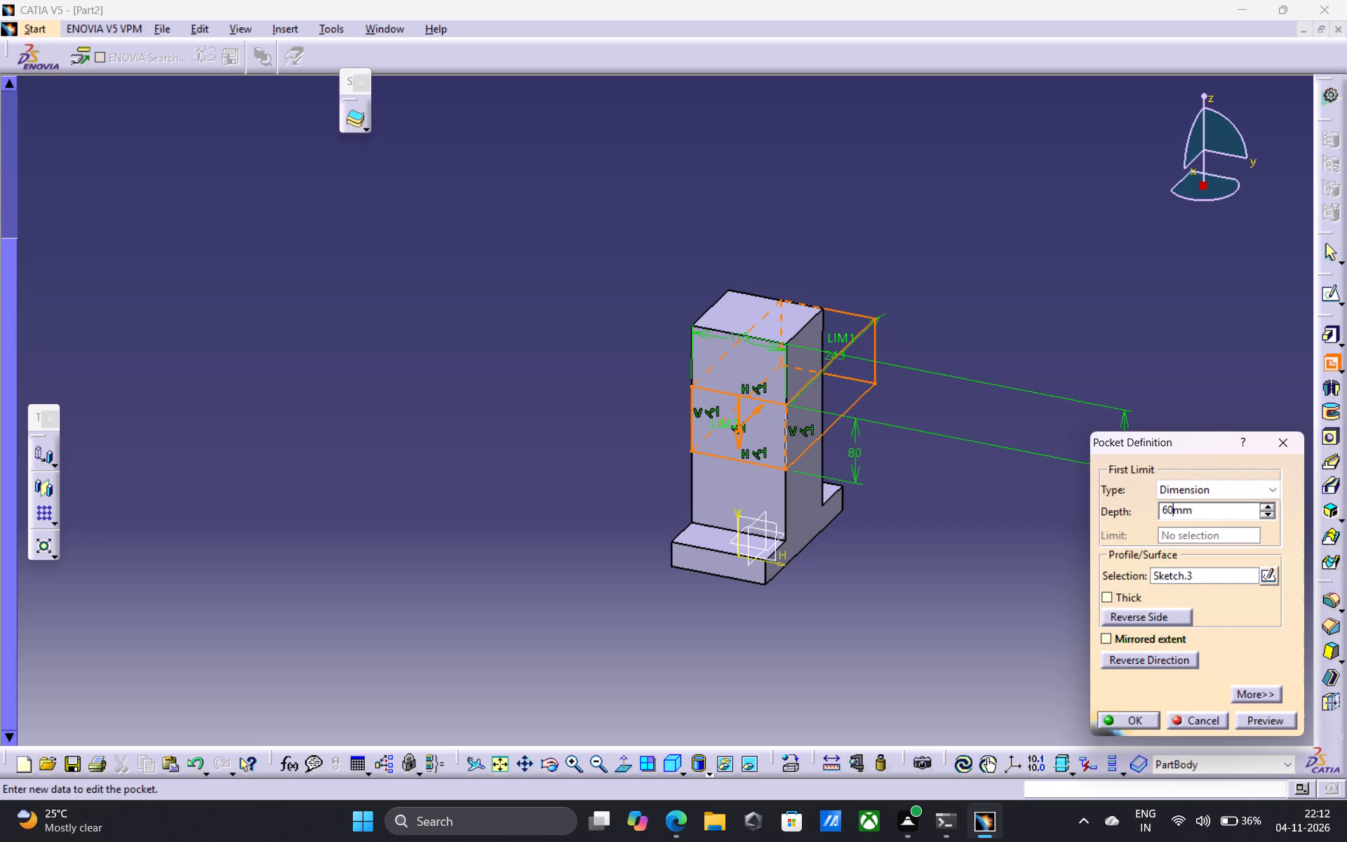
key(Return)
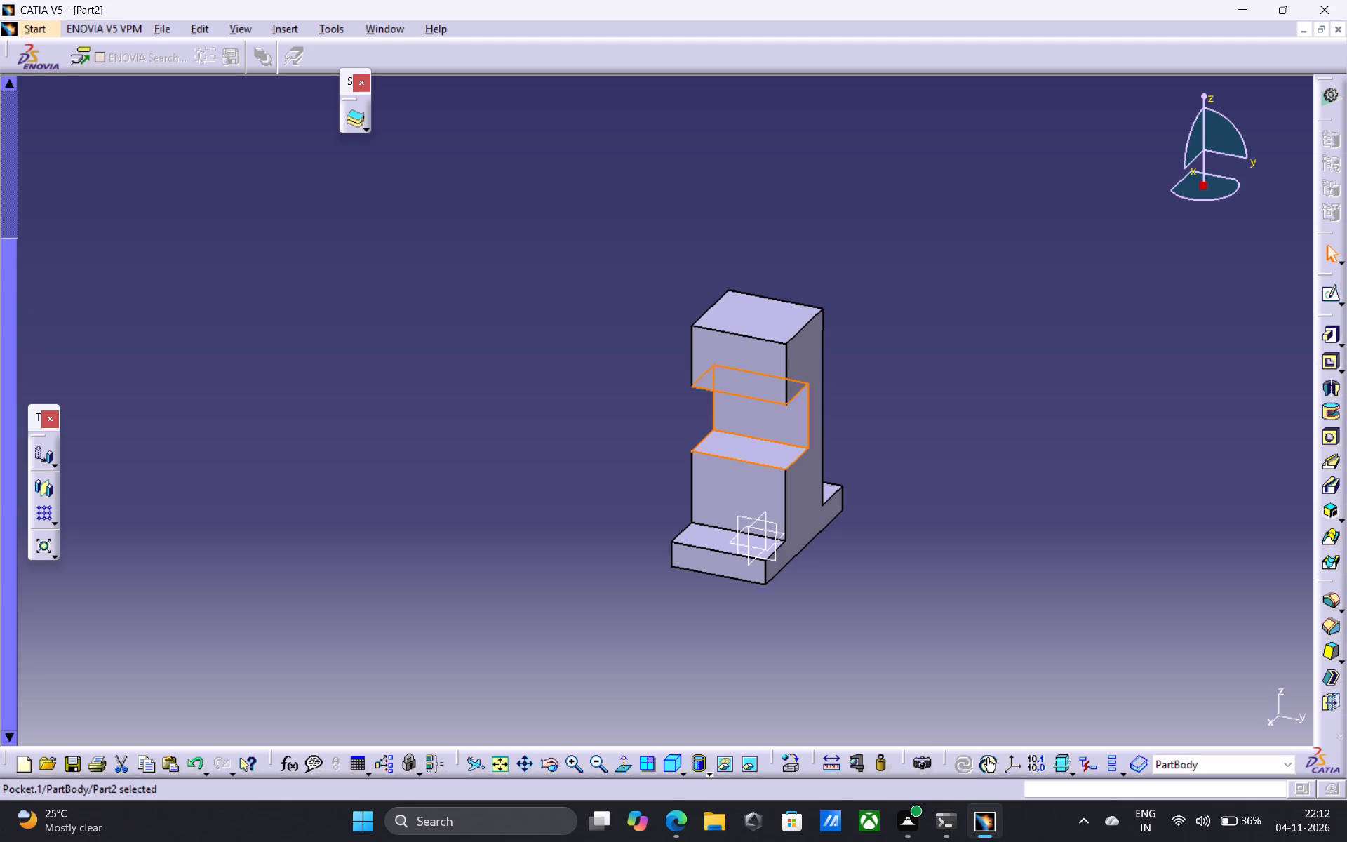
Open a sketch on the part's notched side face and draw a circle of about 37 mm radius beside the part.
click(818, 422)
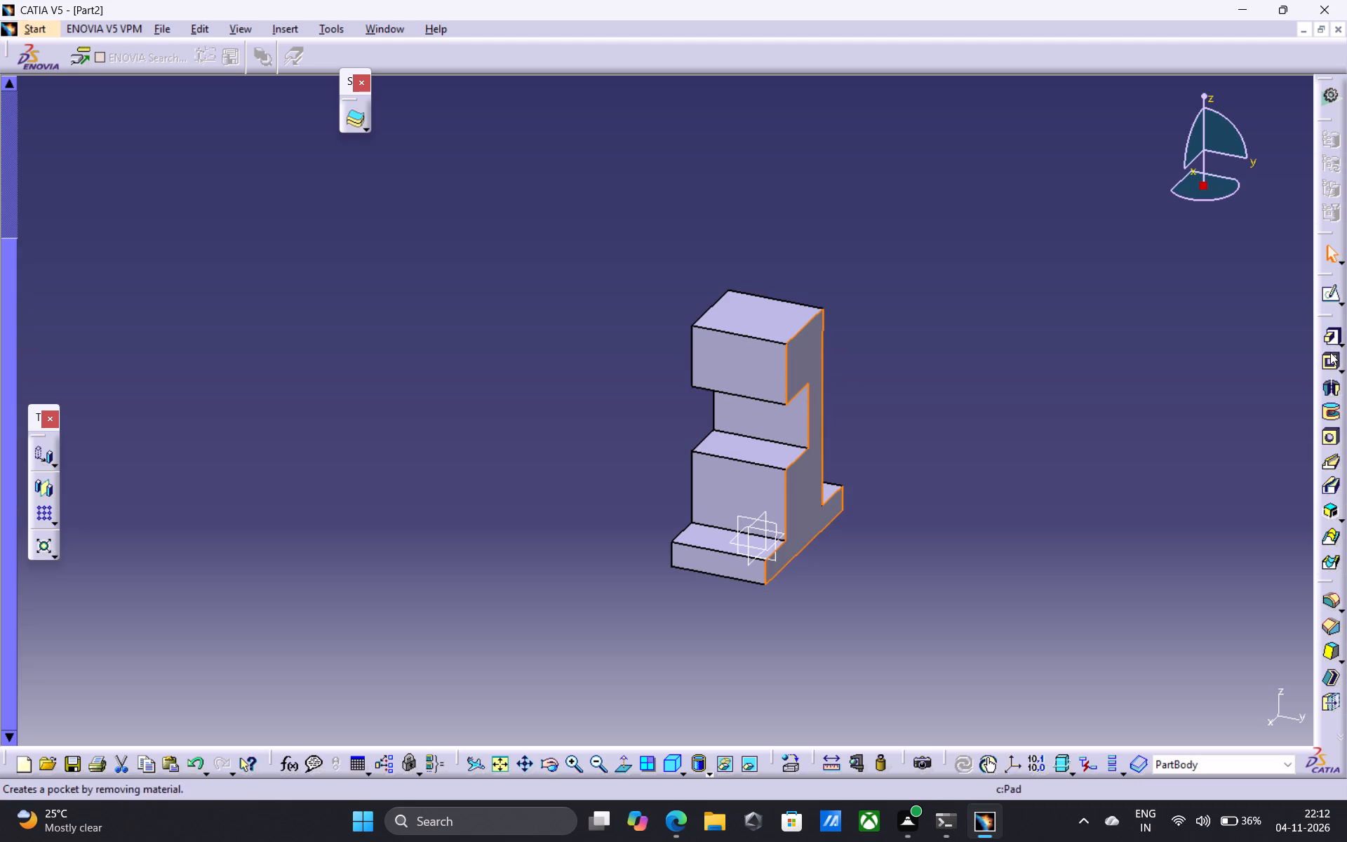
click(1323, 291)
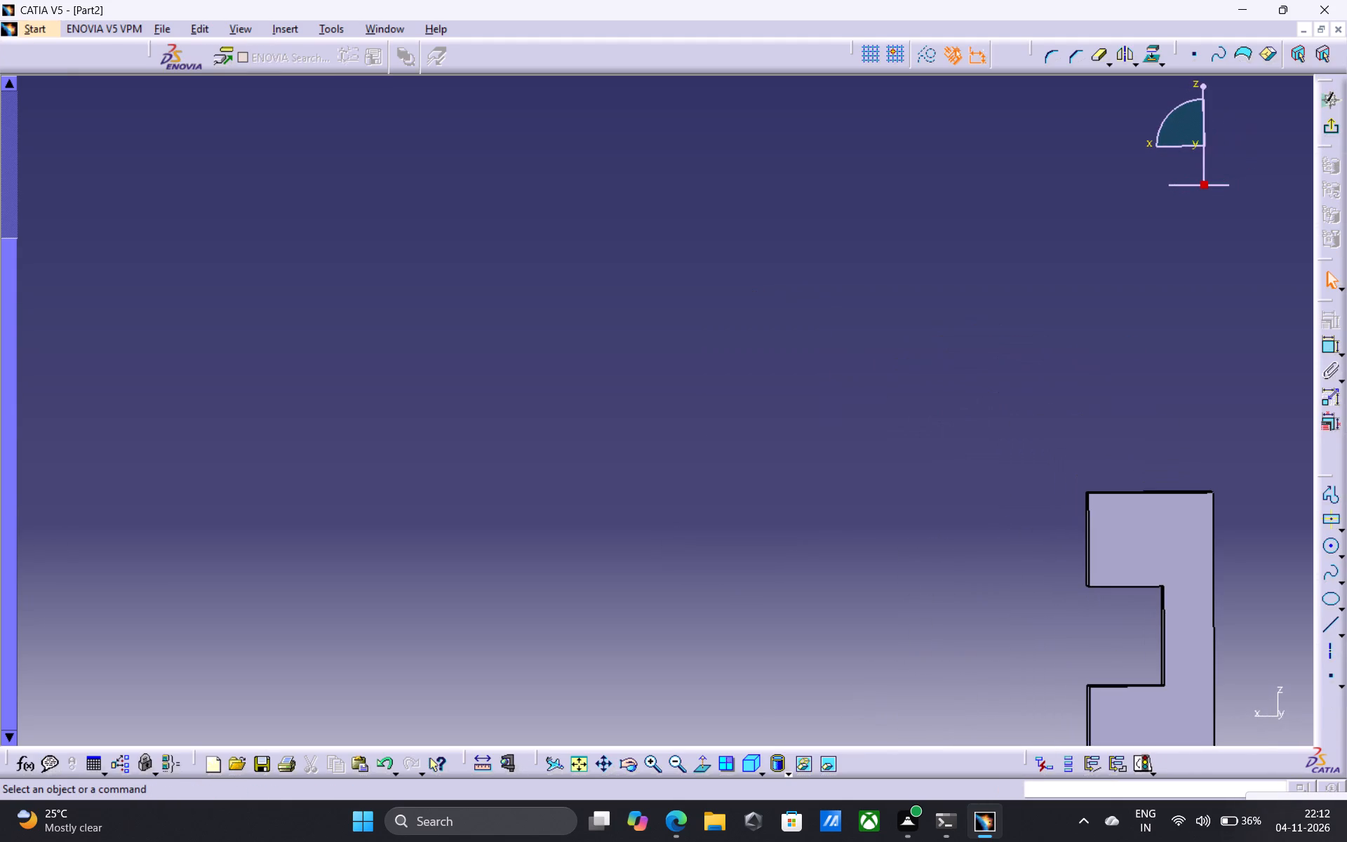
middle_drag(1093, 422, 796, 79)
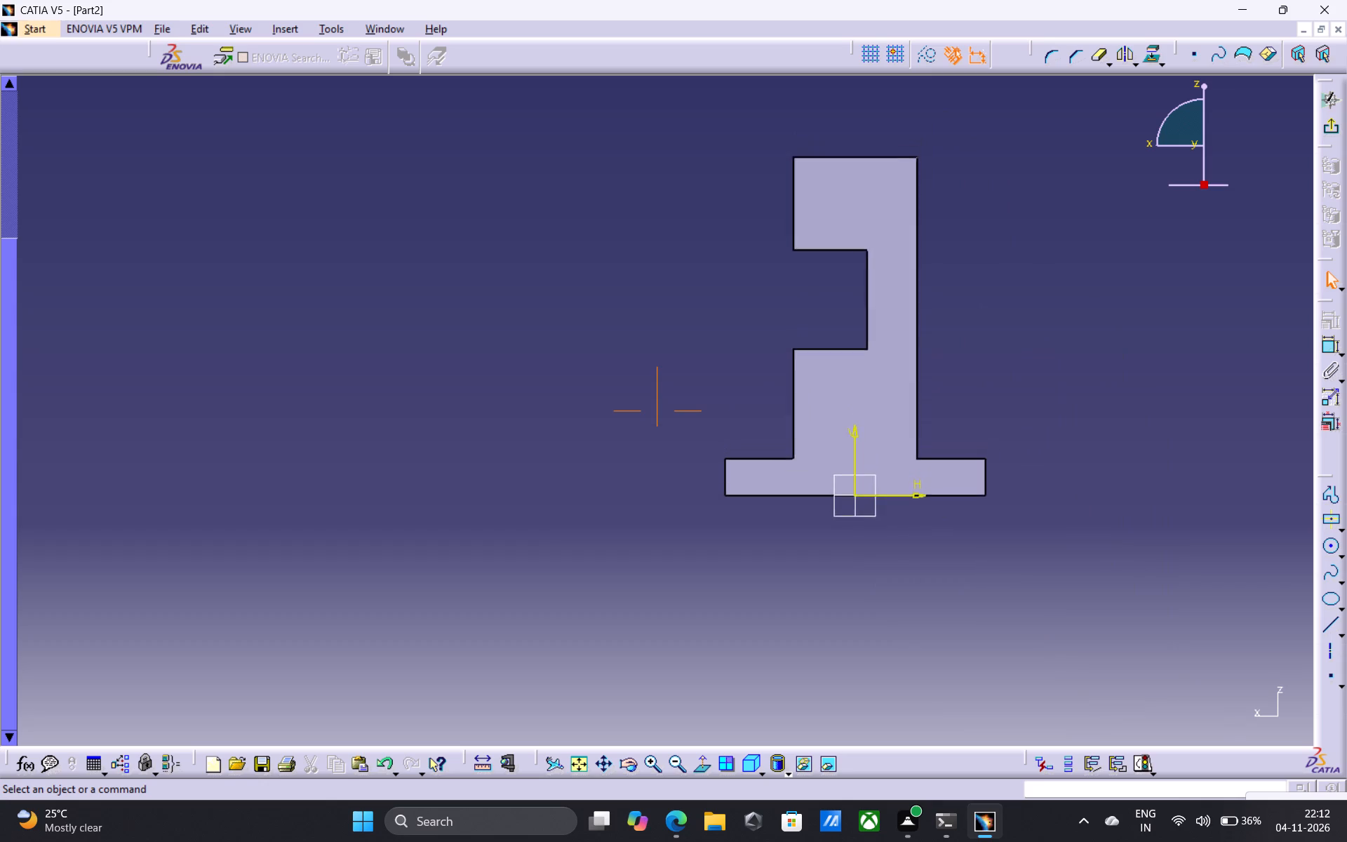
middle_drag(796, 79, 790, 198)
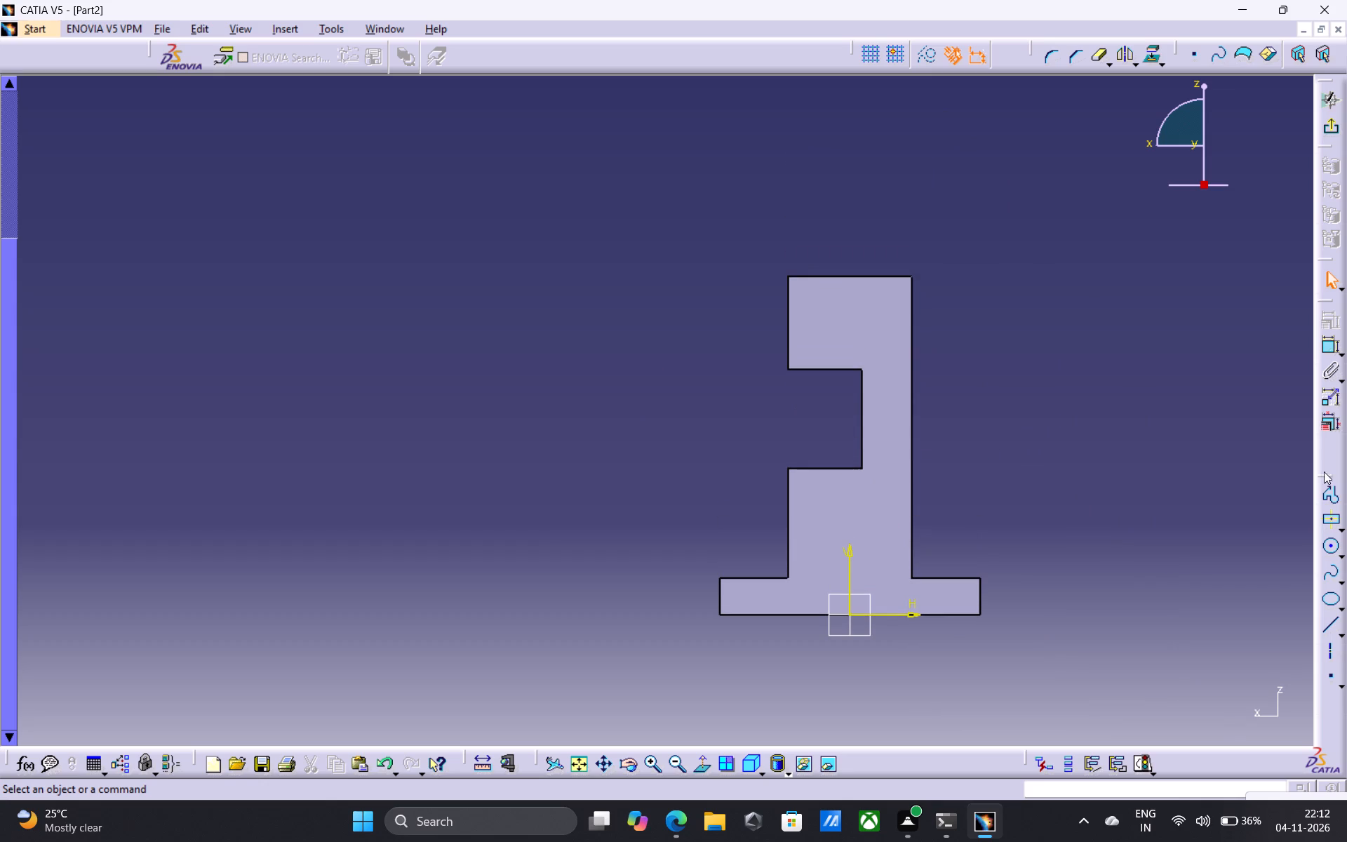
click(1332, 547)
click(531, 387)
click(550, 429)
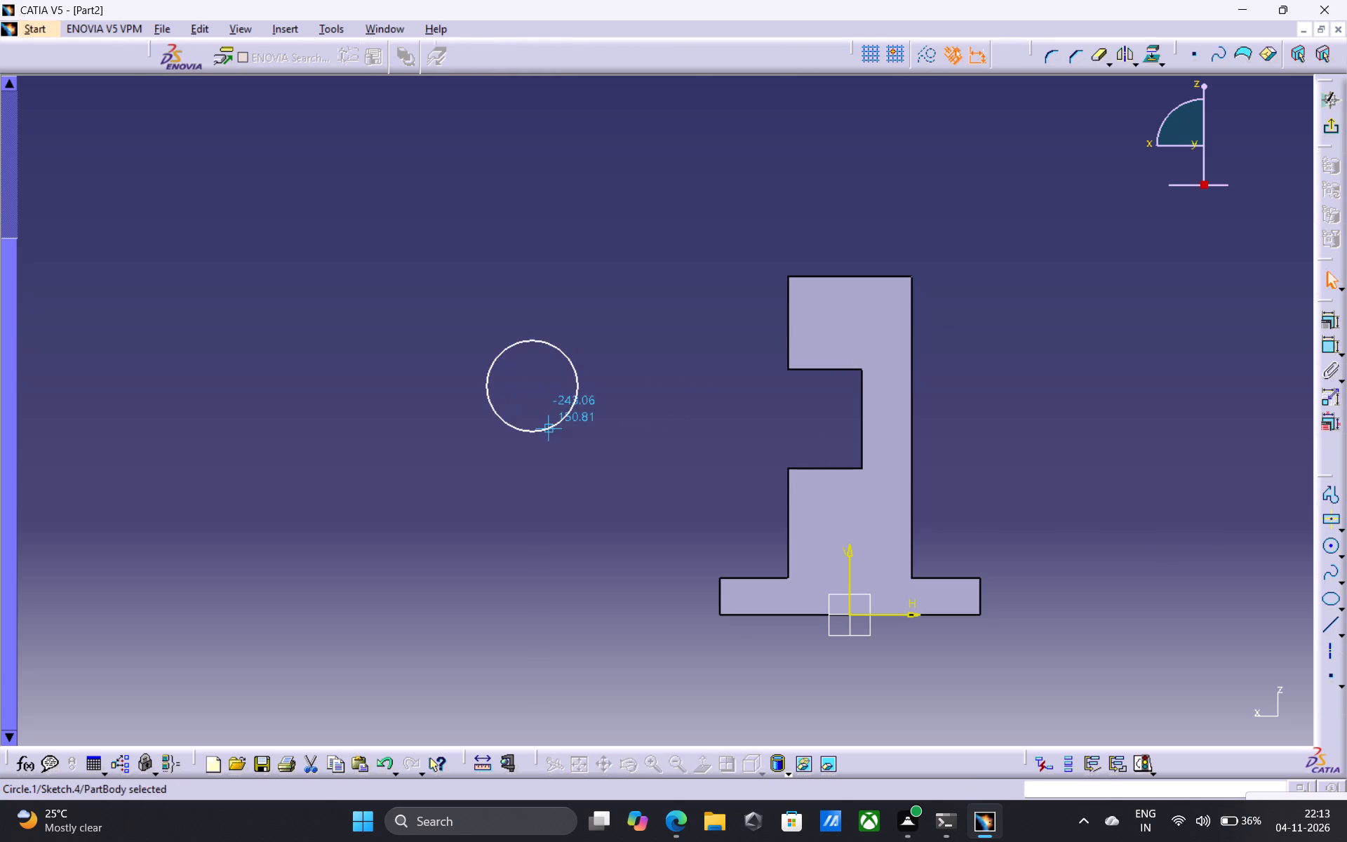
Dimension the circle's radius and set it to 40 mm.
click(1331, 354)
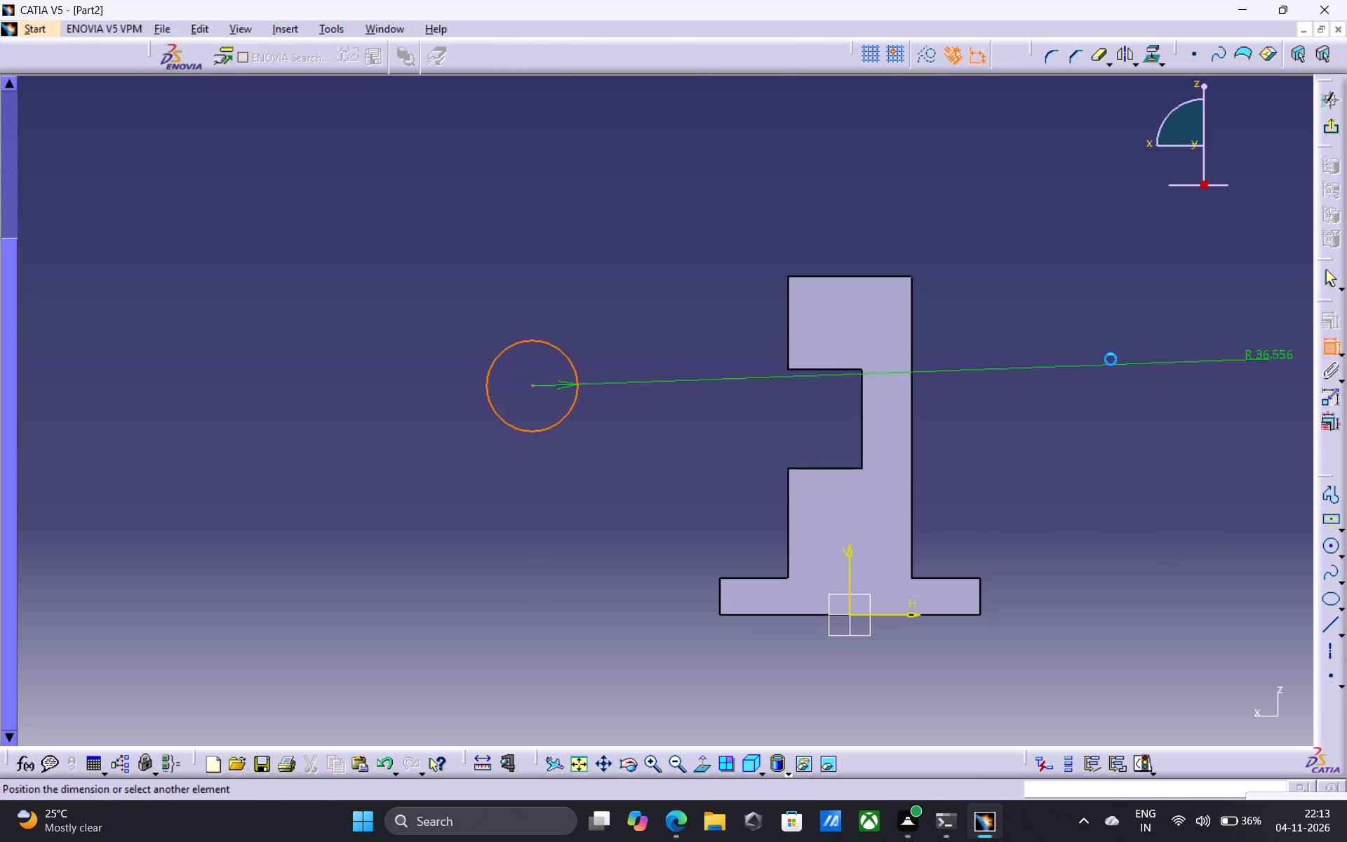
click(654, 265)
double_click(657, 255)
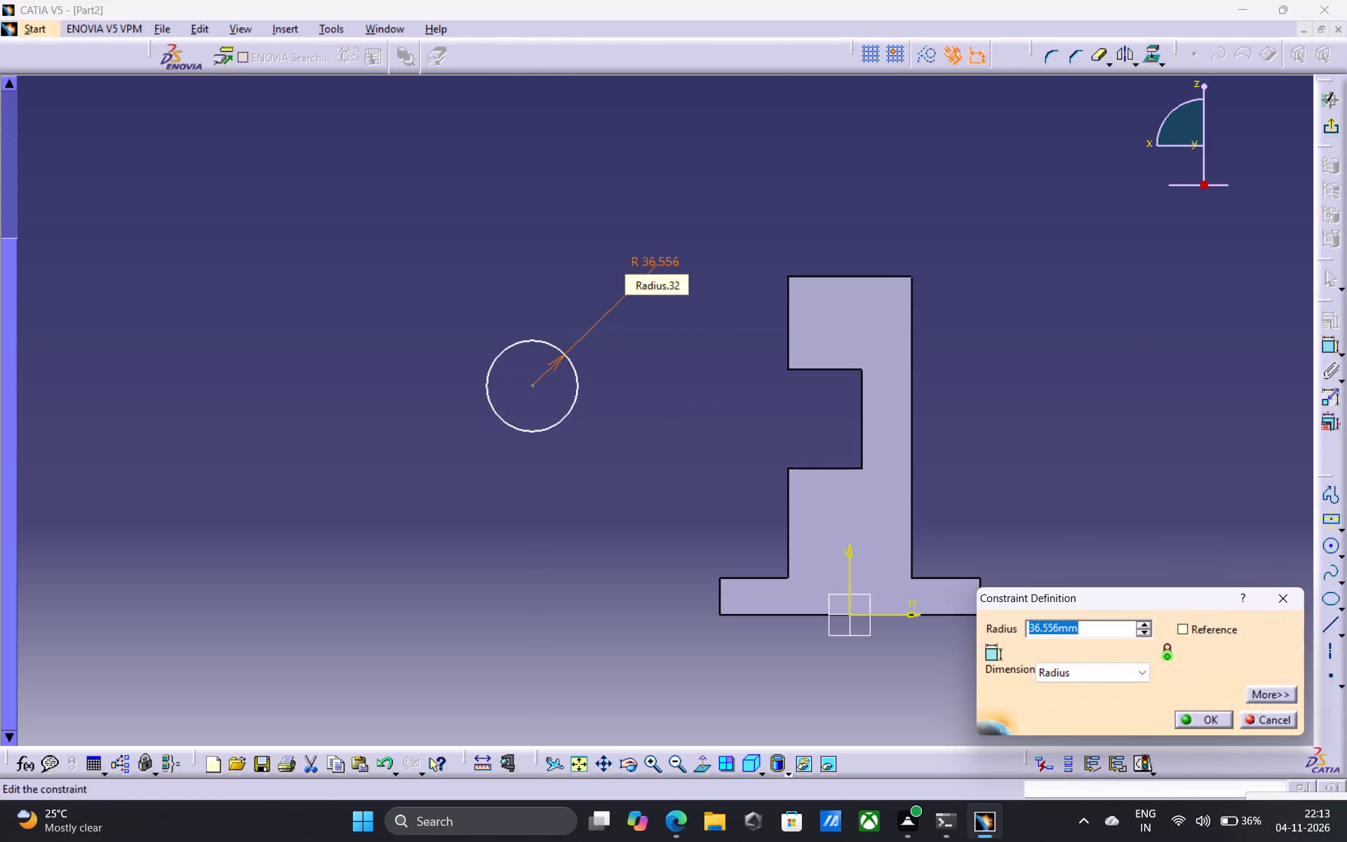
text(40)
key(Return)
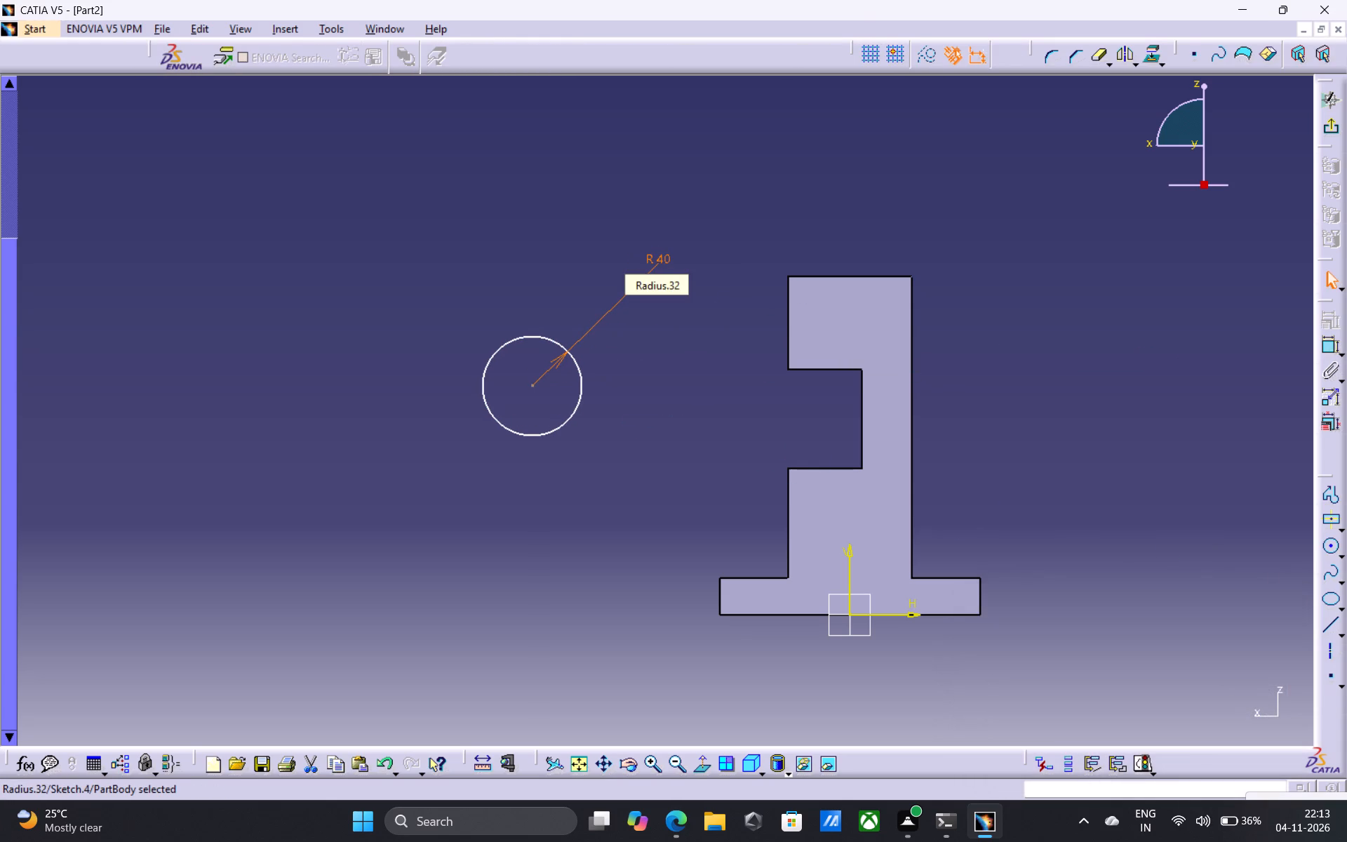
Move the circle by its centre into the notch, fitting it between the notch's upper and lower edges.
drag(534, 387, 631, 414)
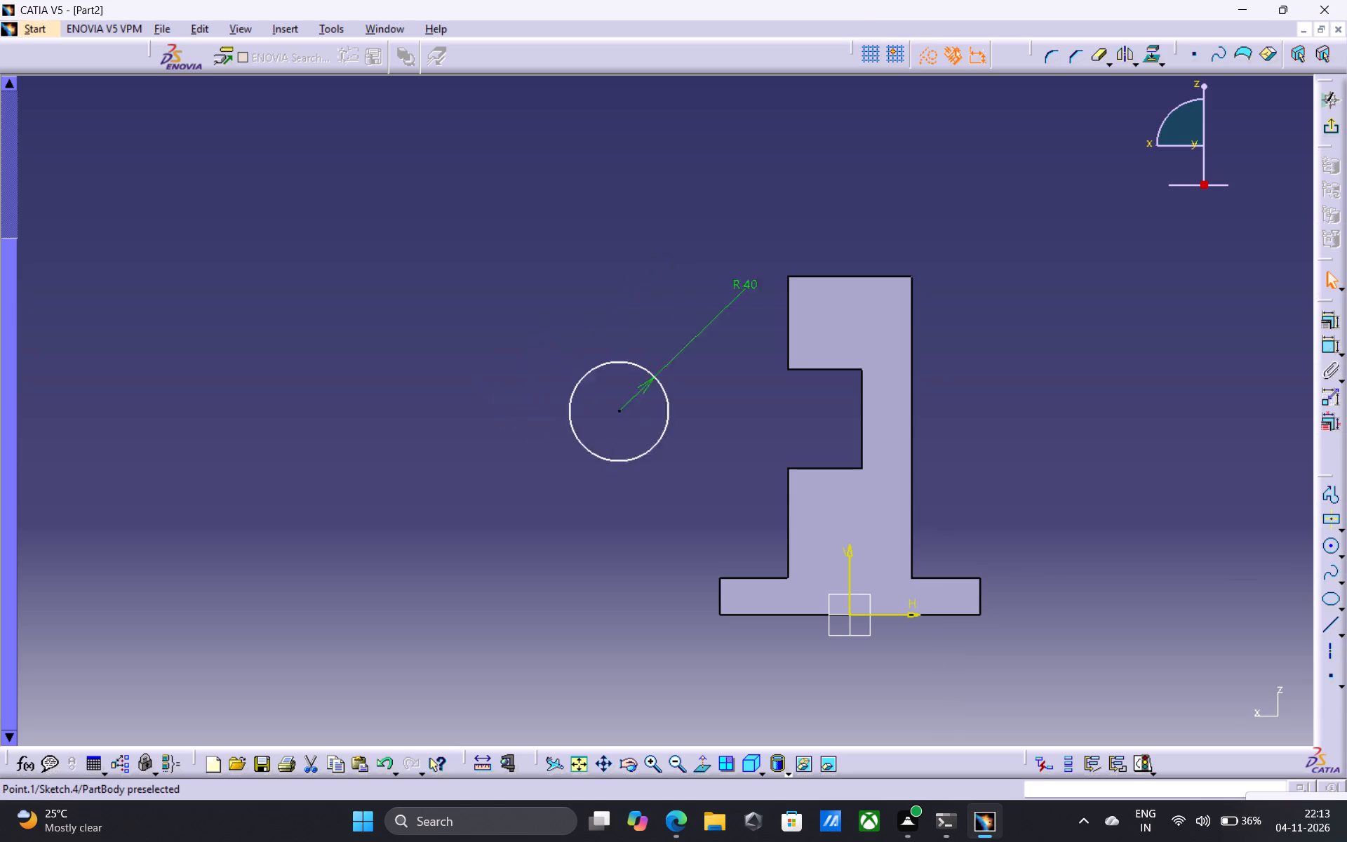
drag(631, 414, 808, 418)
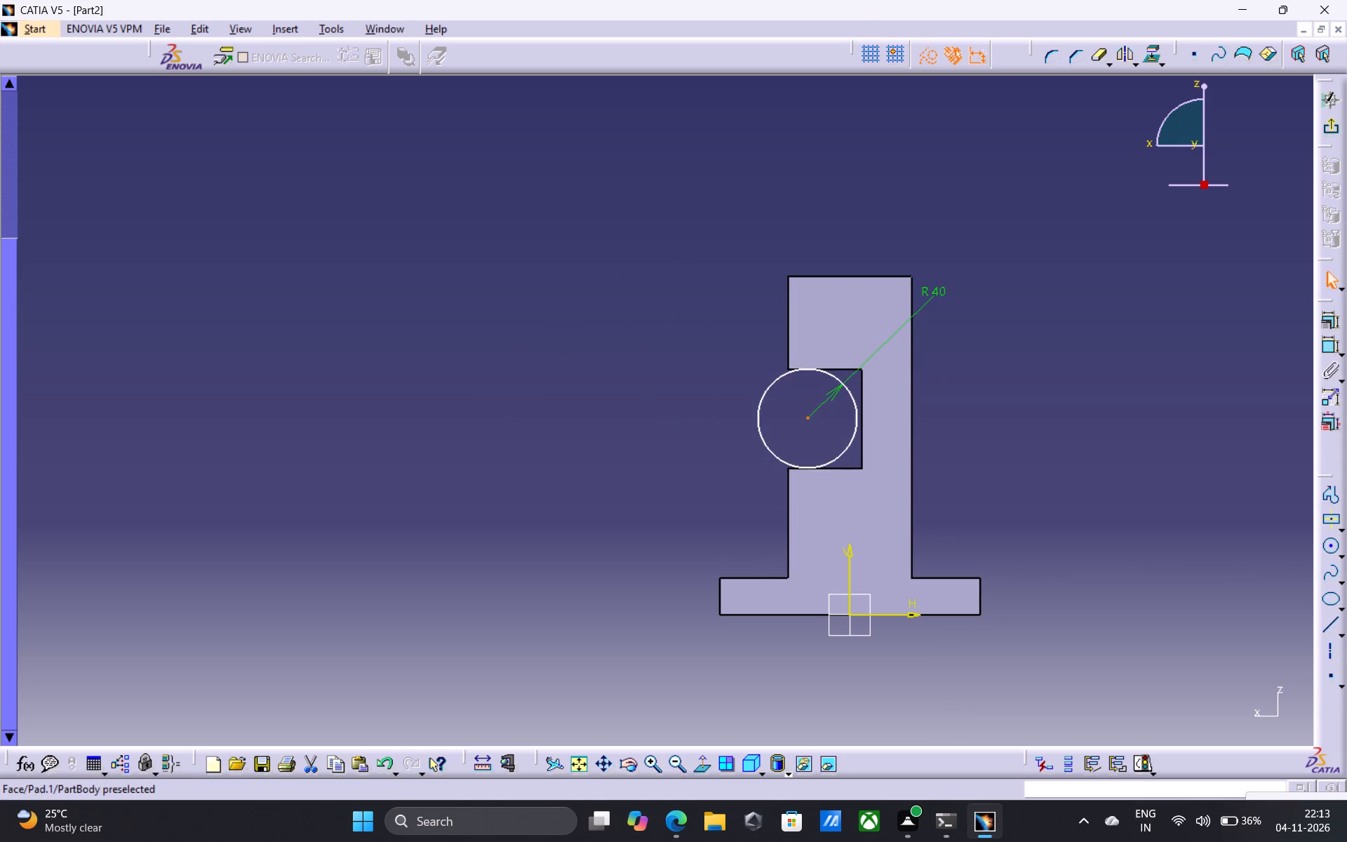
key(Escape)
key(Escape)
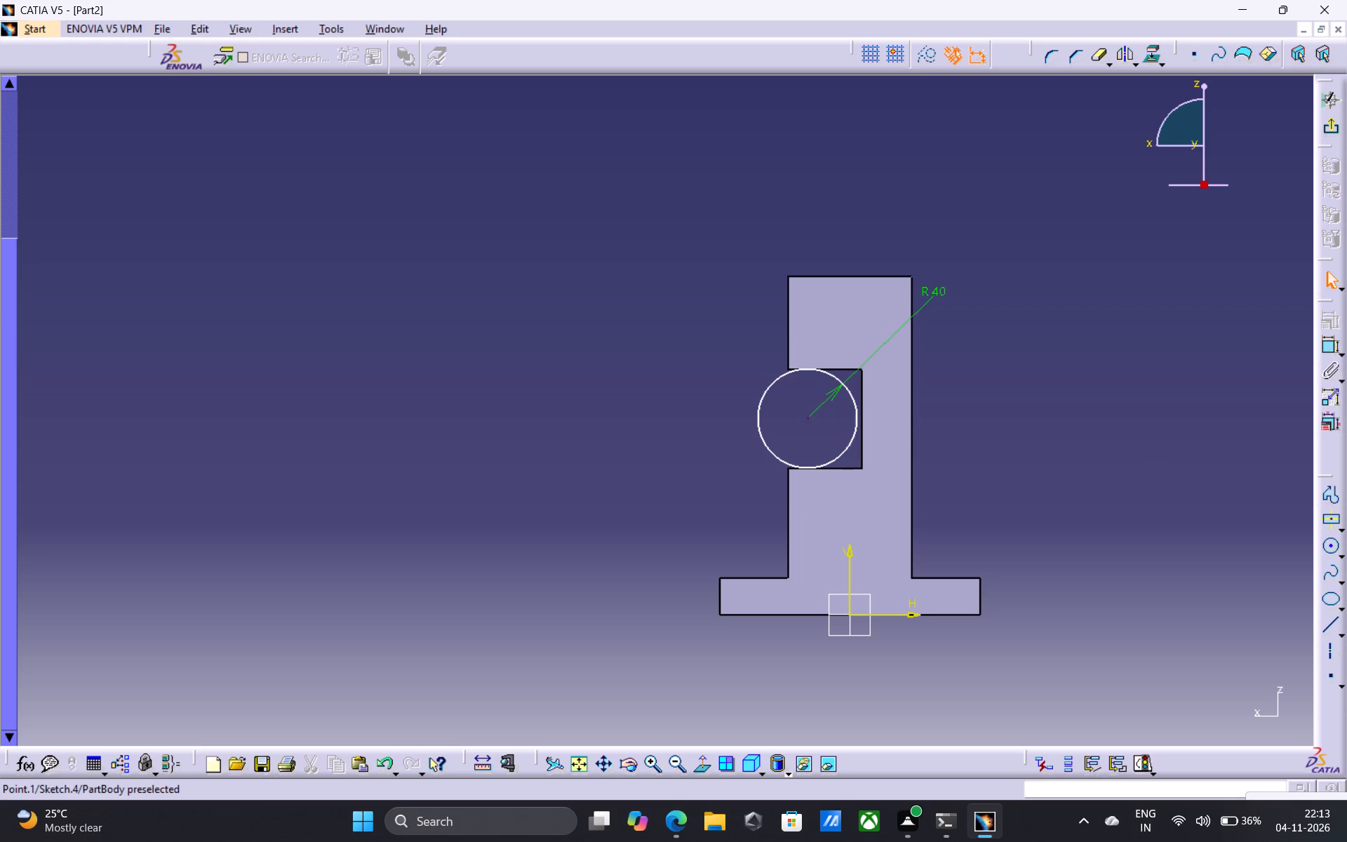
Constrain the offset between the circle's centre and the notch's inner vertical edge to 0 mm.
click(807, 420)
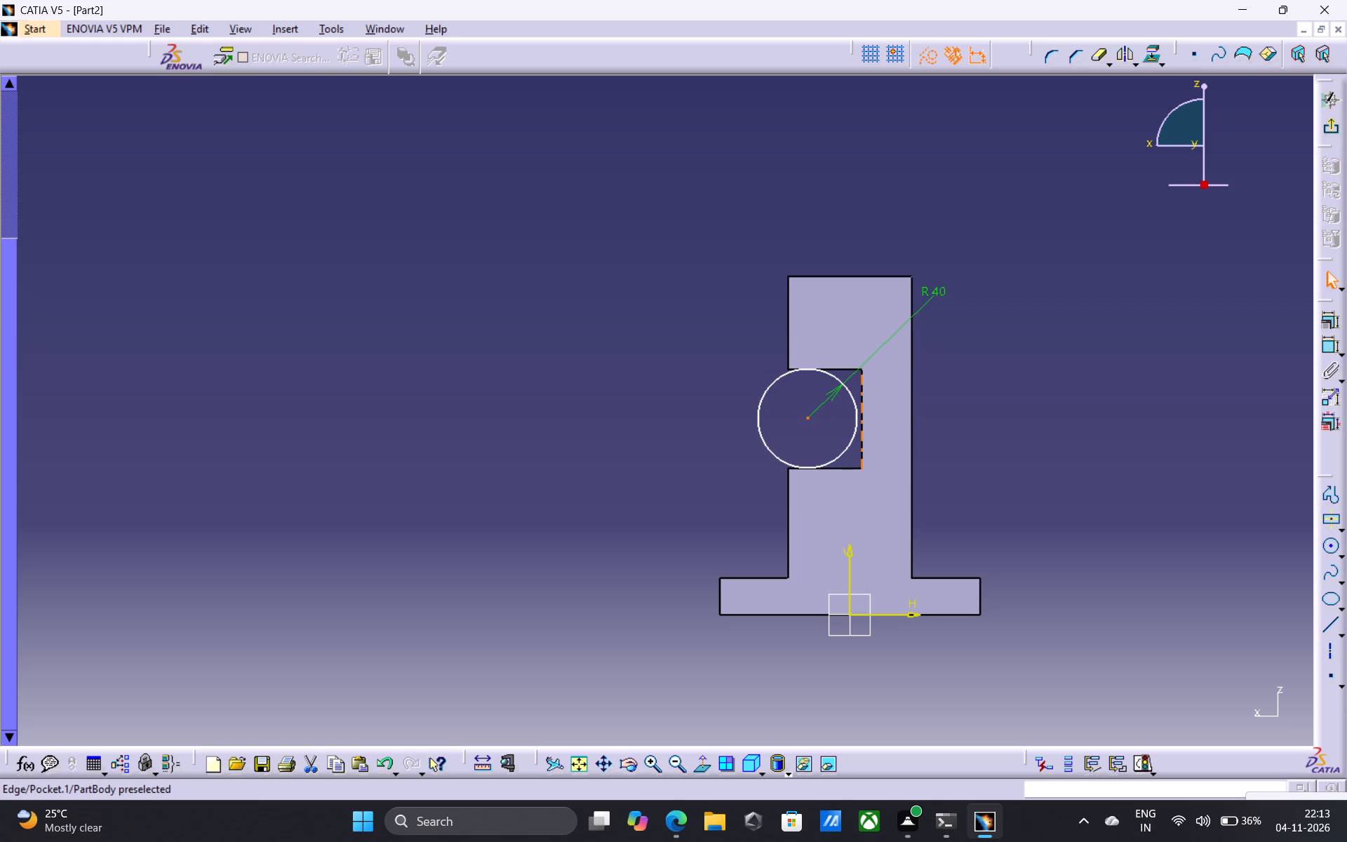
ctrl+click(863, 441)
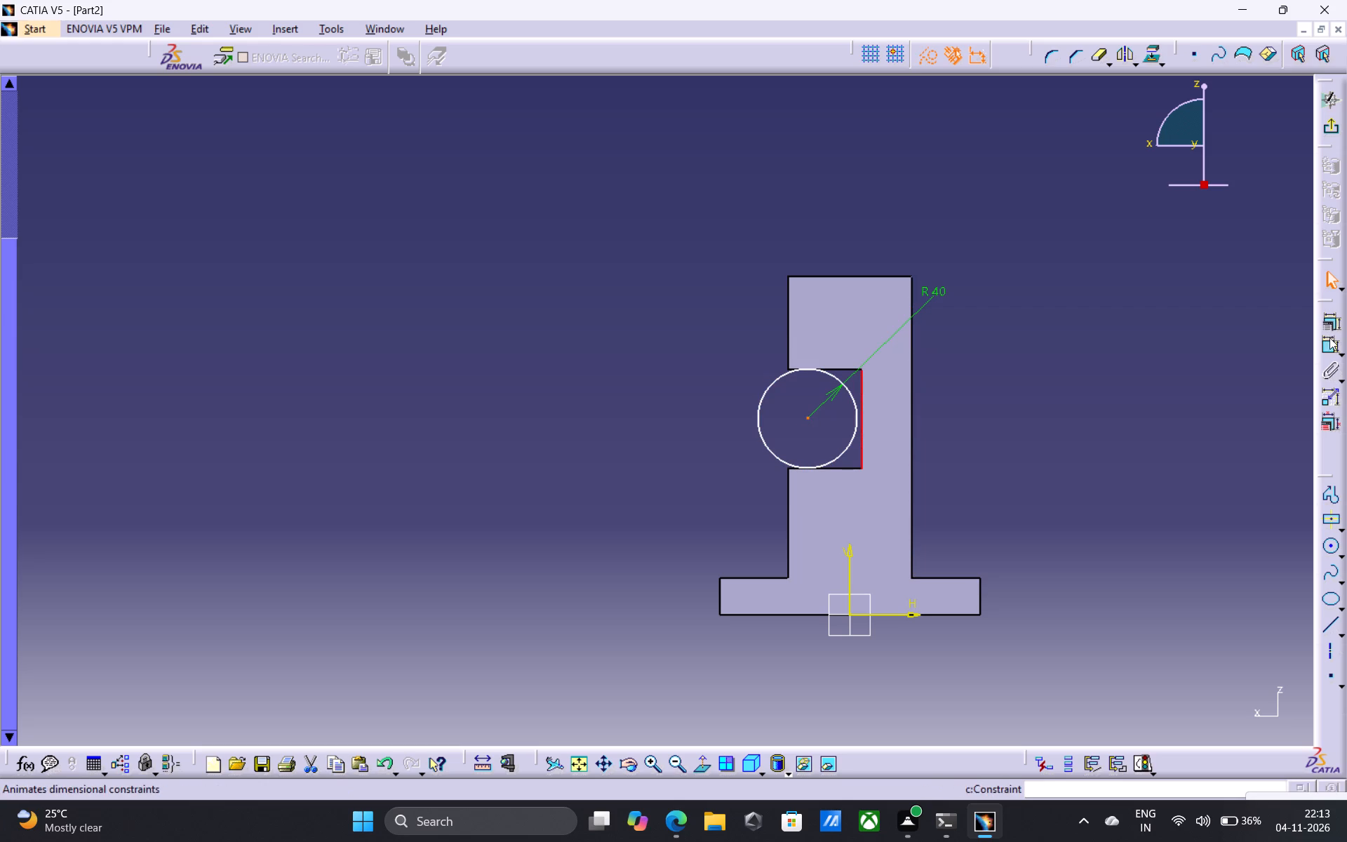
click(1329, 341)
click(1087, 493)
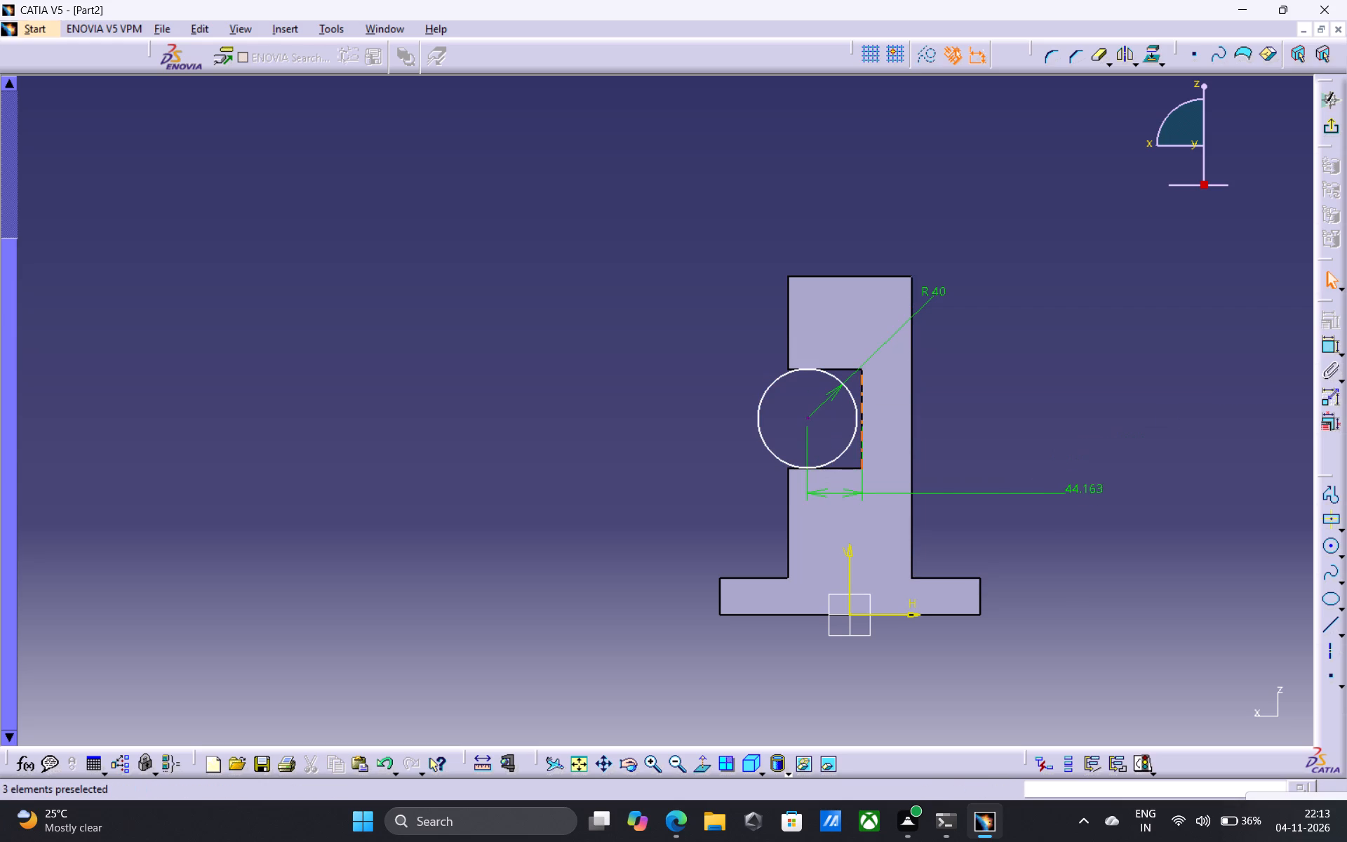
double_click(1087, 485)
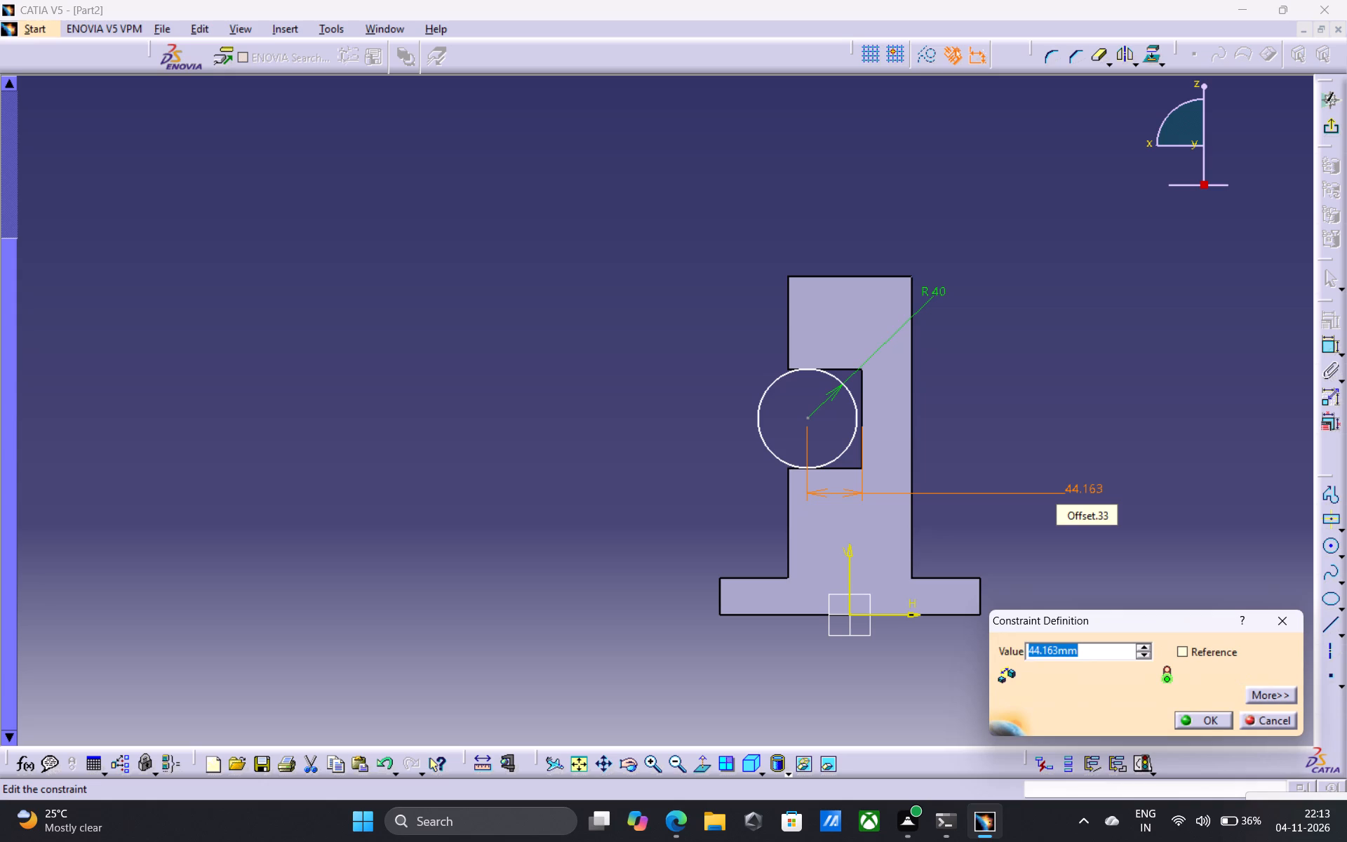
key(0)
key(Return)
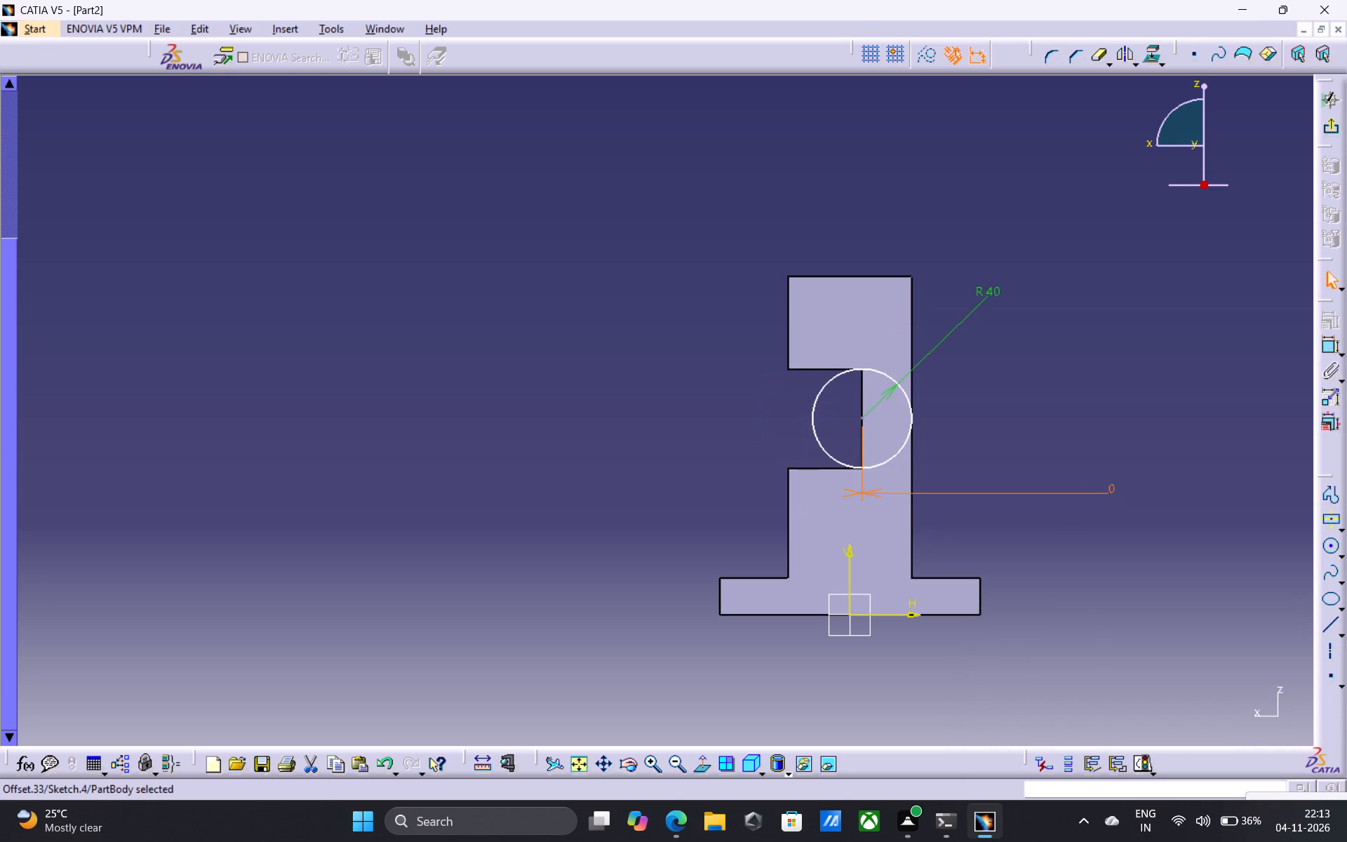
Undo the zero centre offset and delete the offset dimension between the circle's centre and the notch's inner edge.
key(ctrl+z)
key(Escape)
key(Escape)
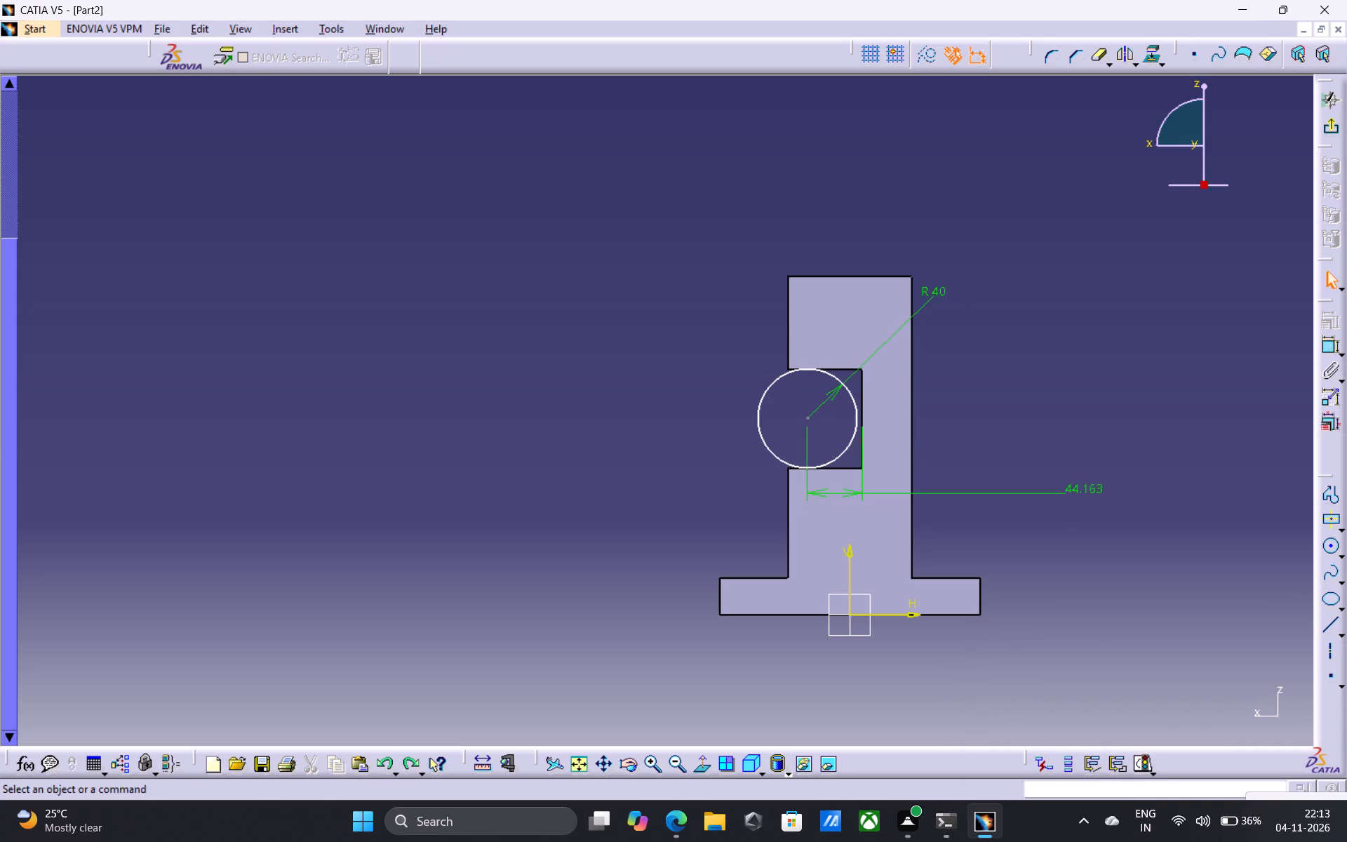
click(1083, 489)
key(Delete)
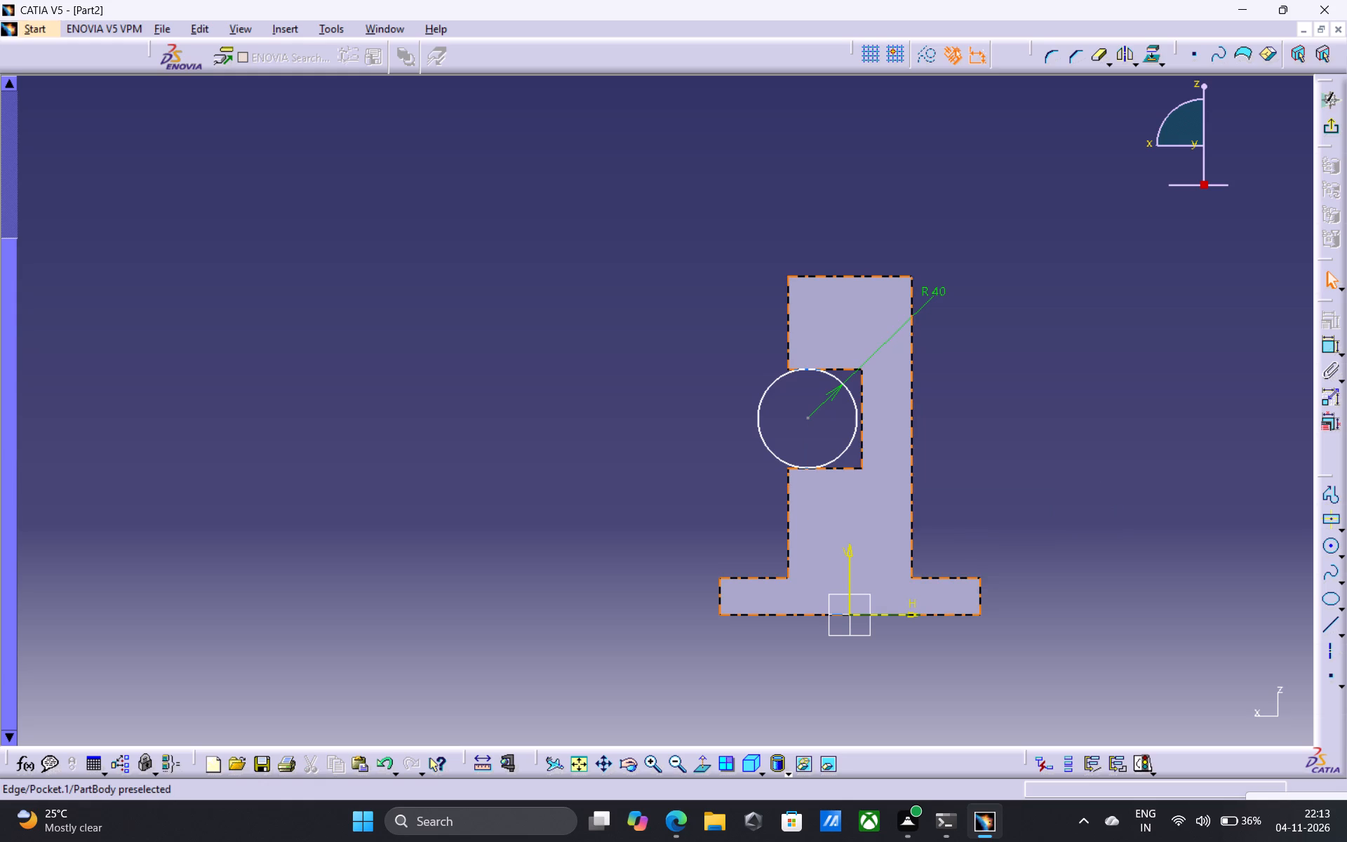
Constrain the offset between the circle itself and the notch's inner vertical edge to 0 mm.
click(852, 434)
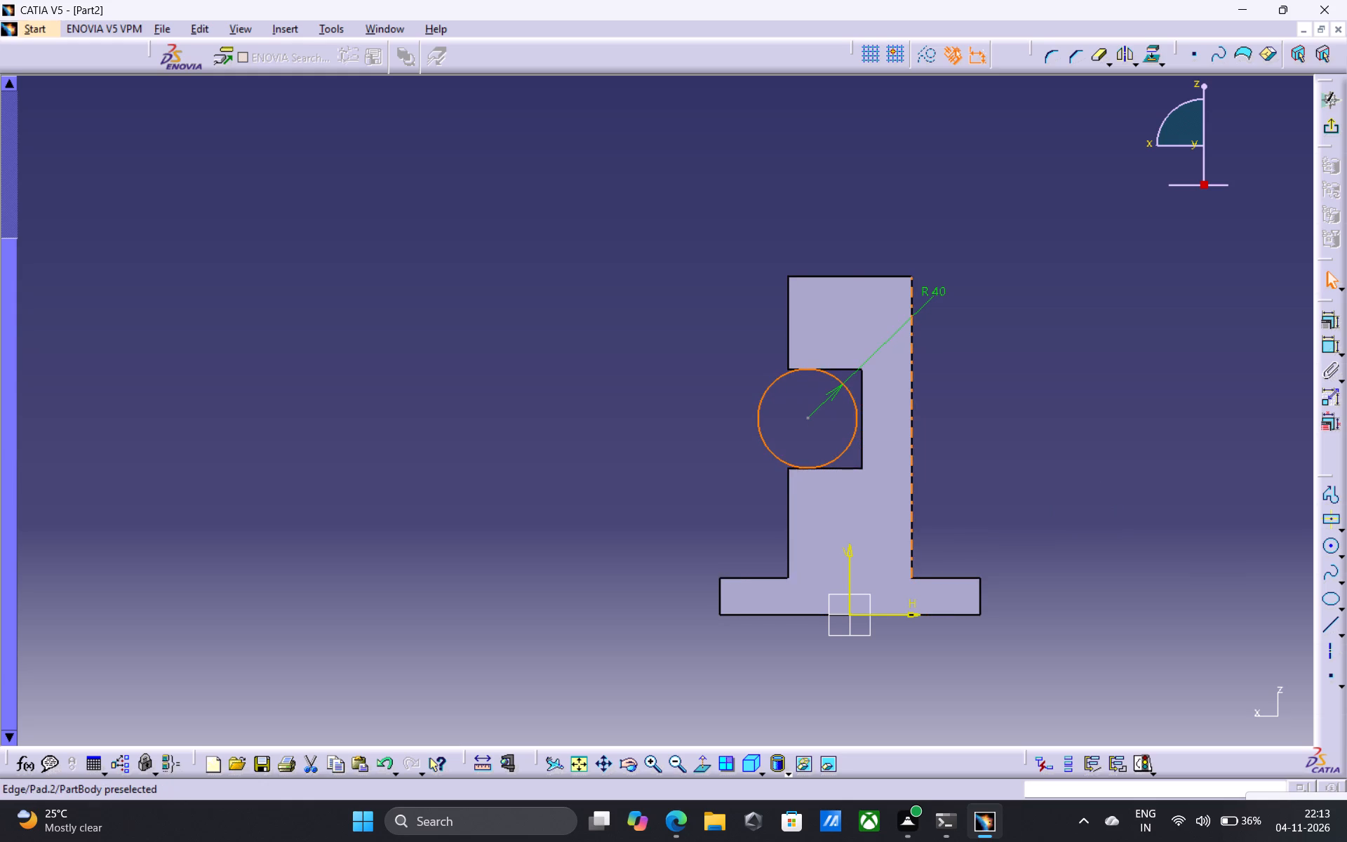
ctrl+click(861, 396)
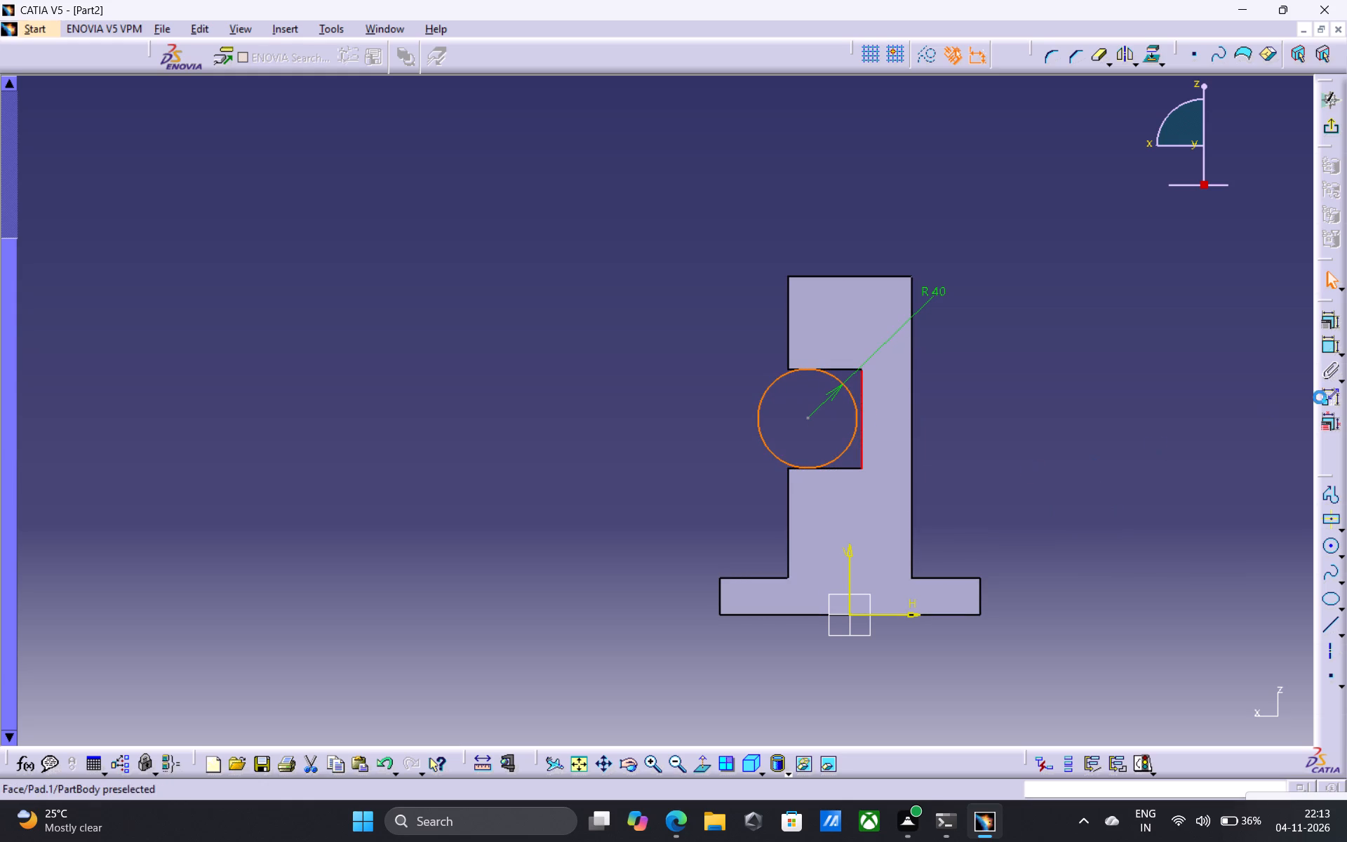
click(1332, 348)
click(1187, 531)
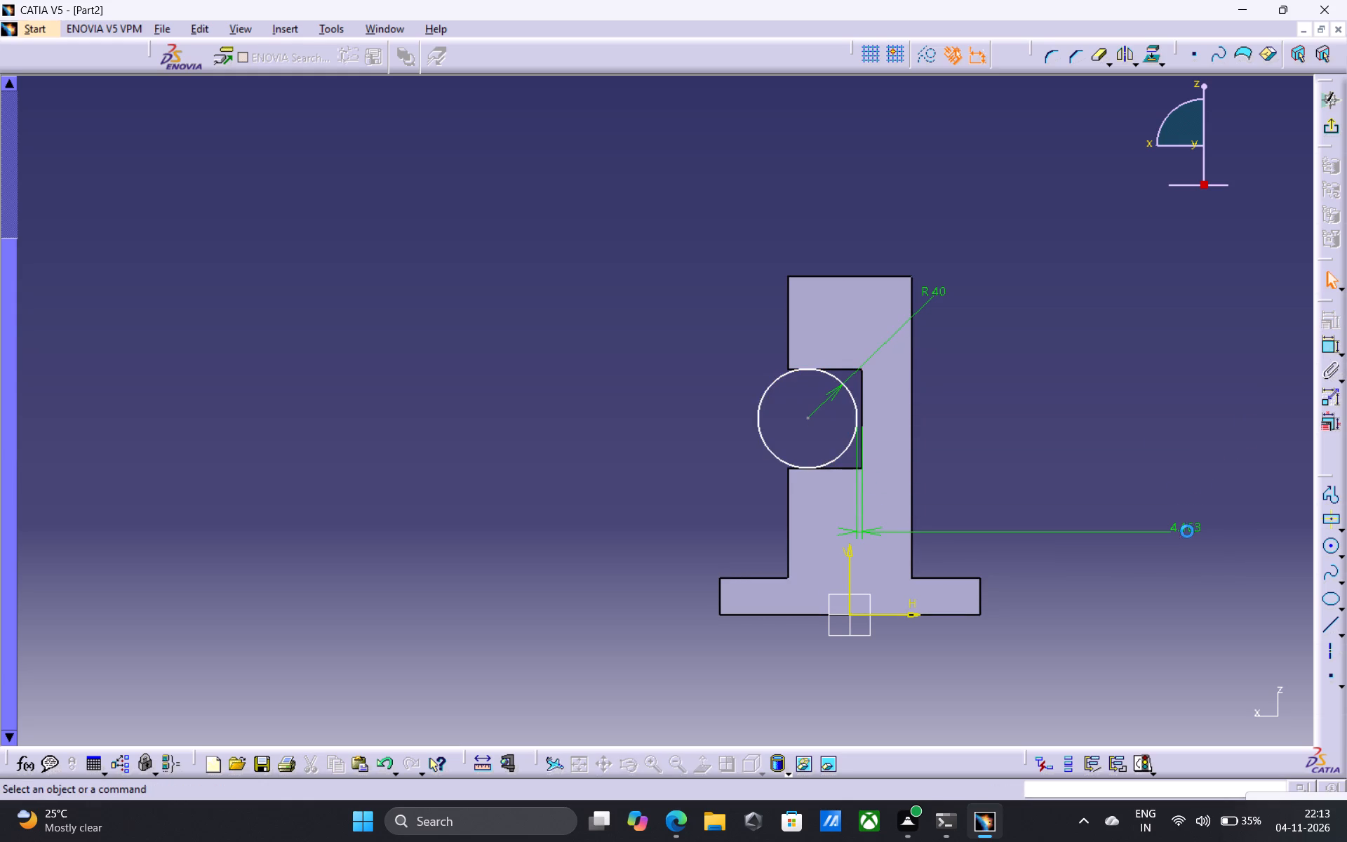
double_click(1195, 524)
key(0)
key(Return)
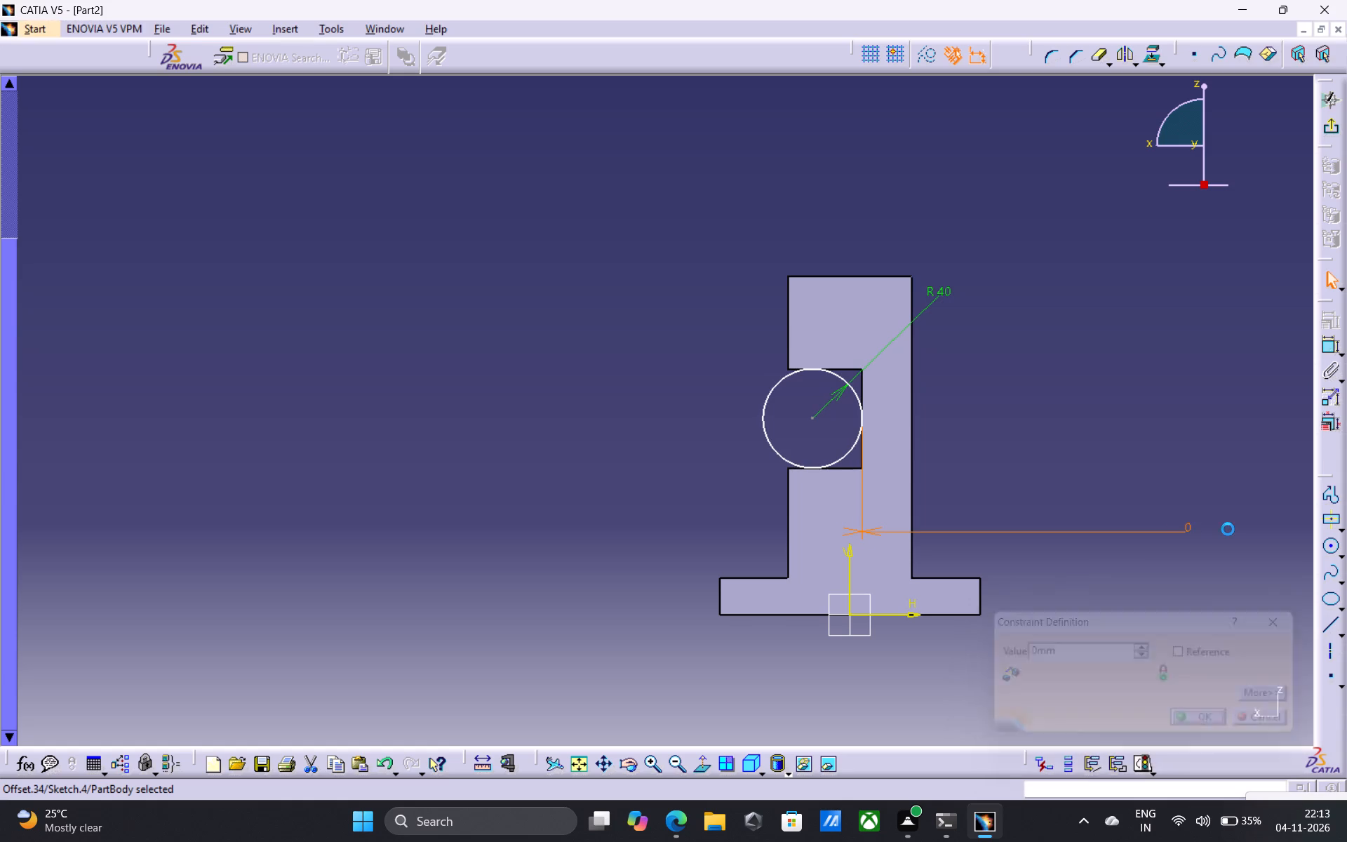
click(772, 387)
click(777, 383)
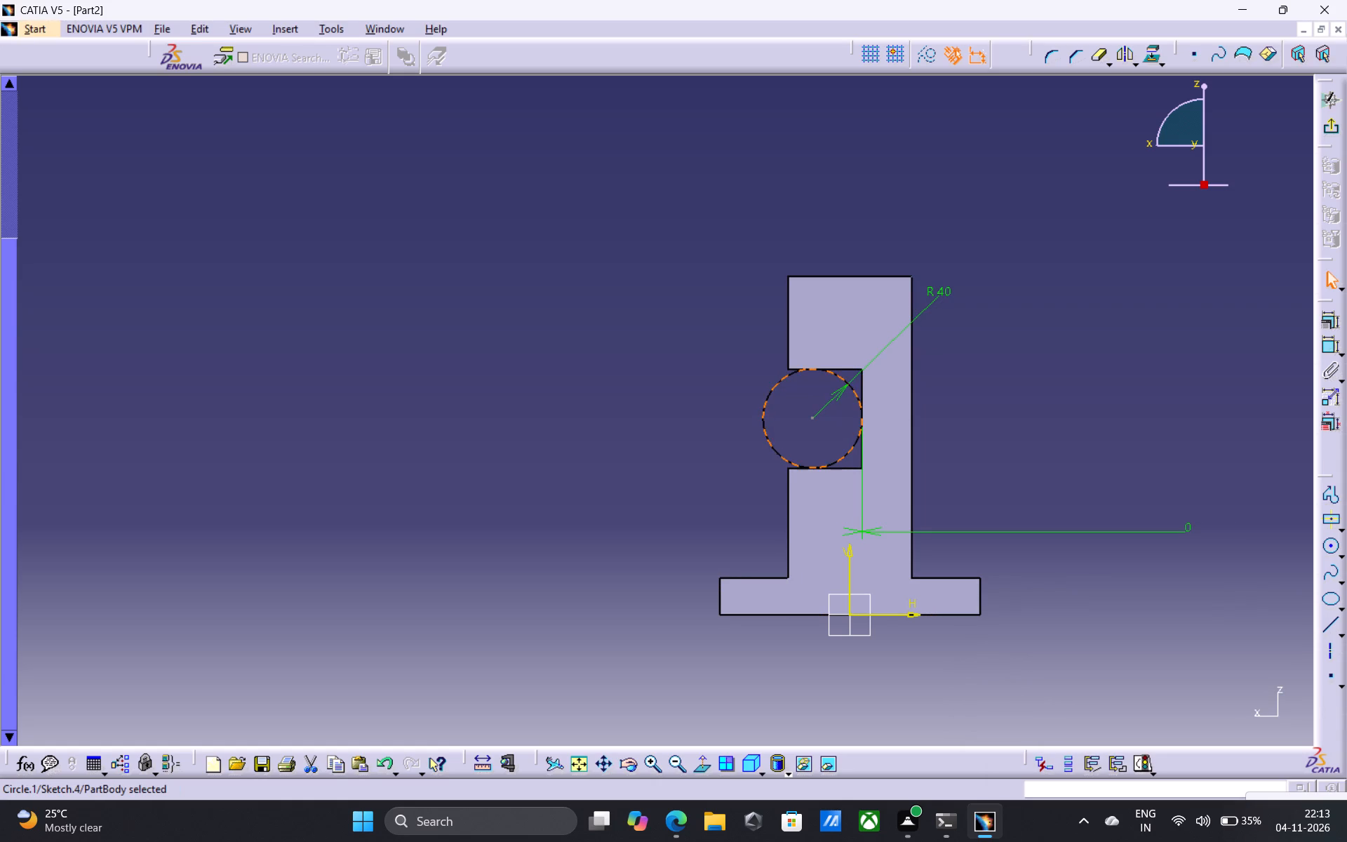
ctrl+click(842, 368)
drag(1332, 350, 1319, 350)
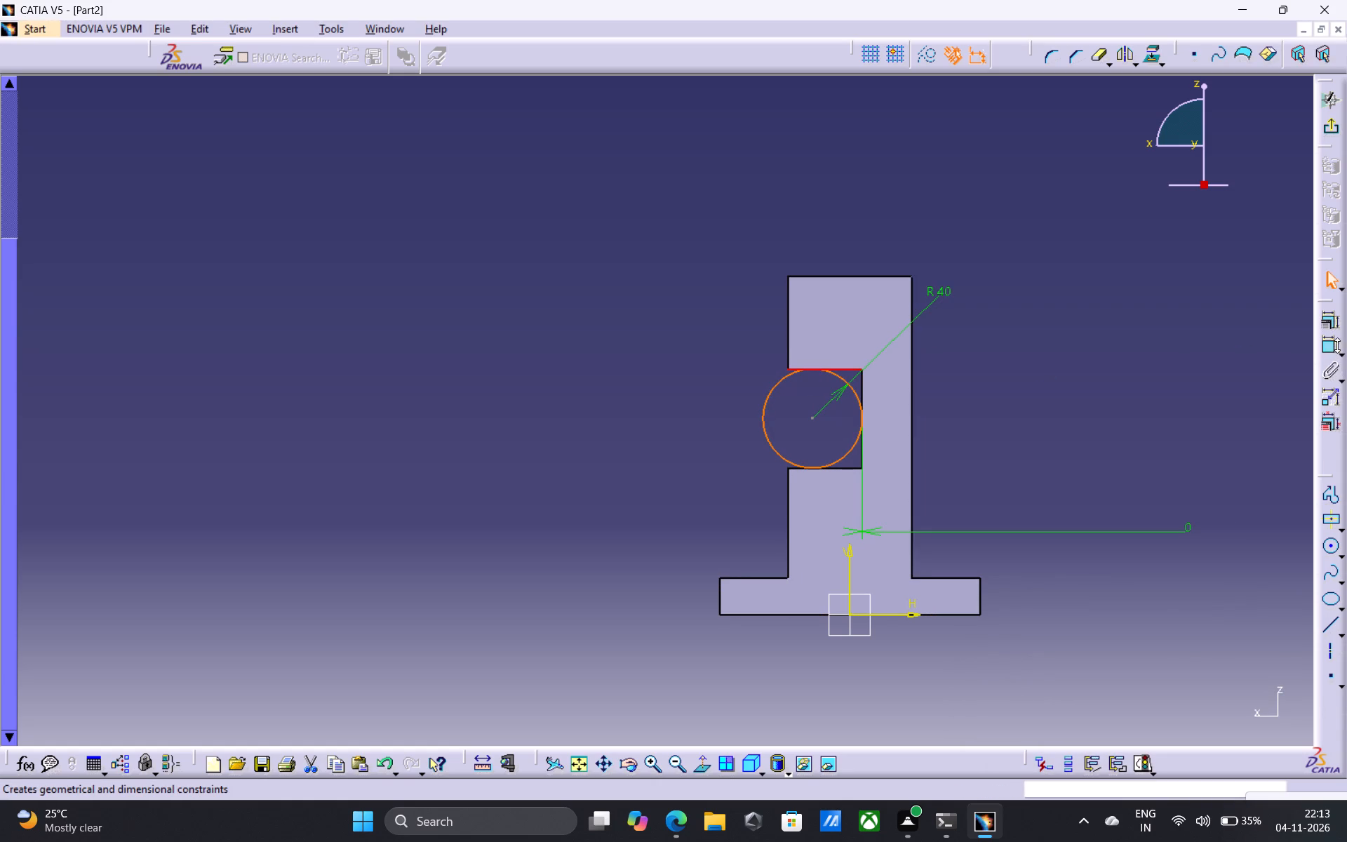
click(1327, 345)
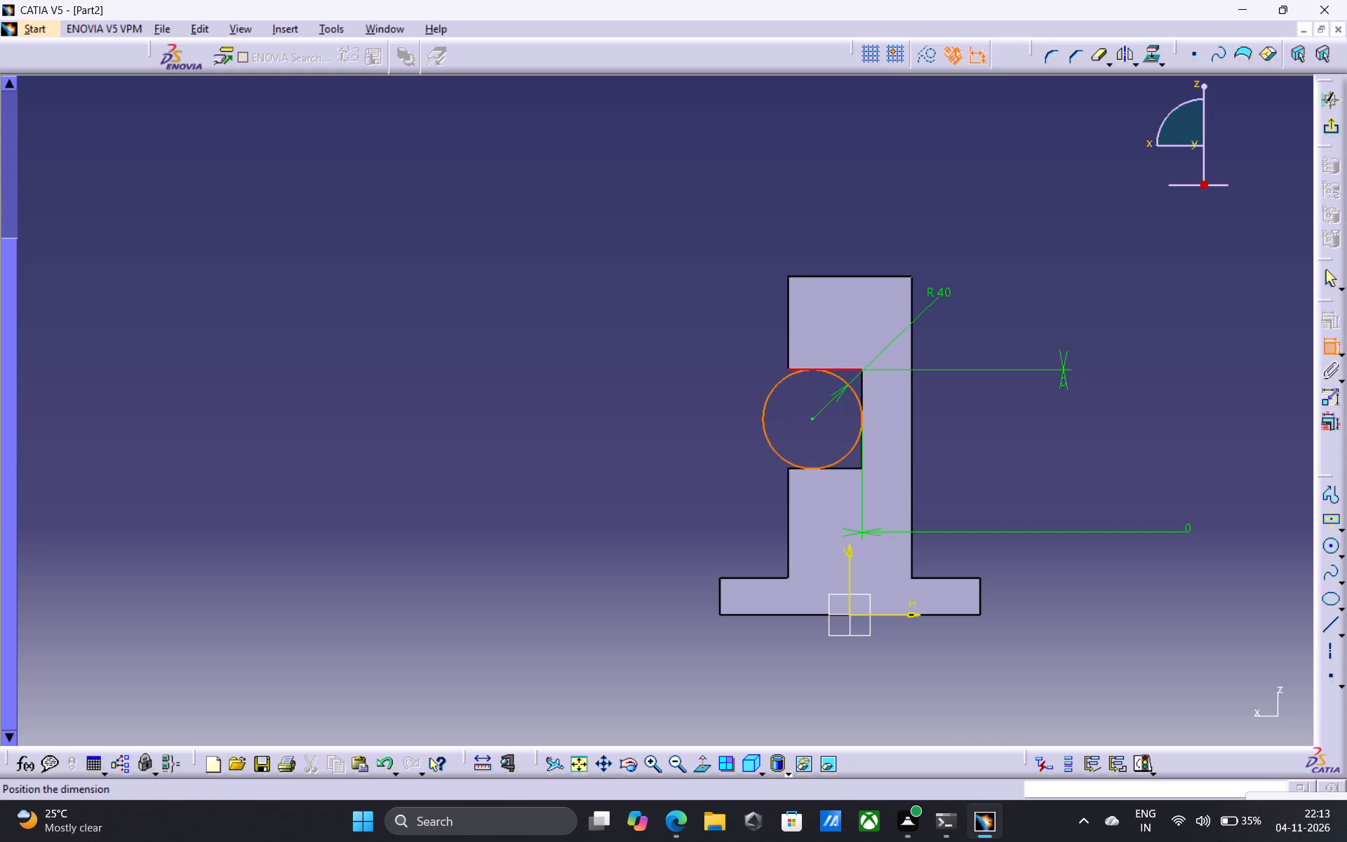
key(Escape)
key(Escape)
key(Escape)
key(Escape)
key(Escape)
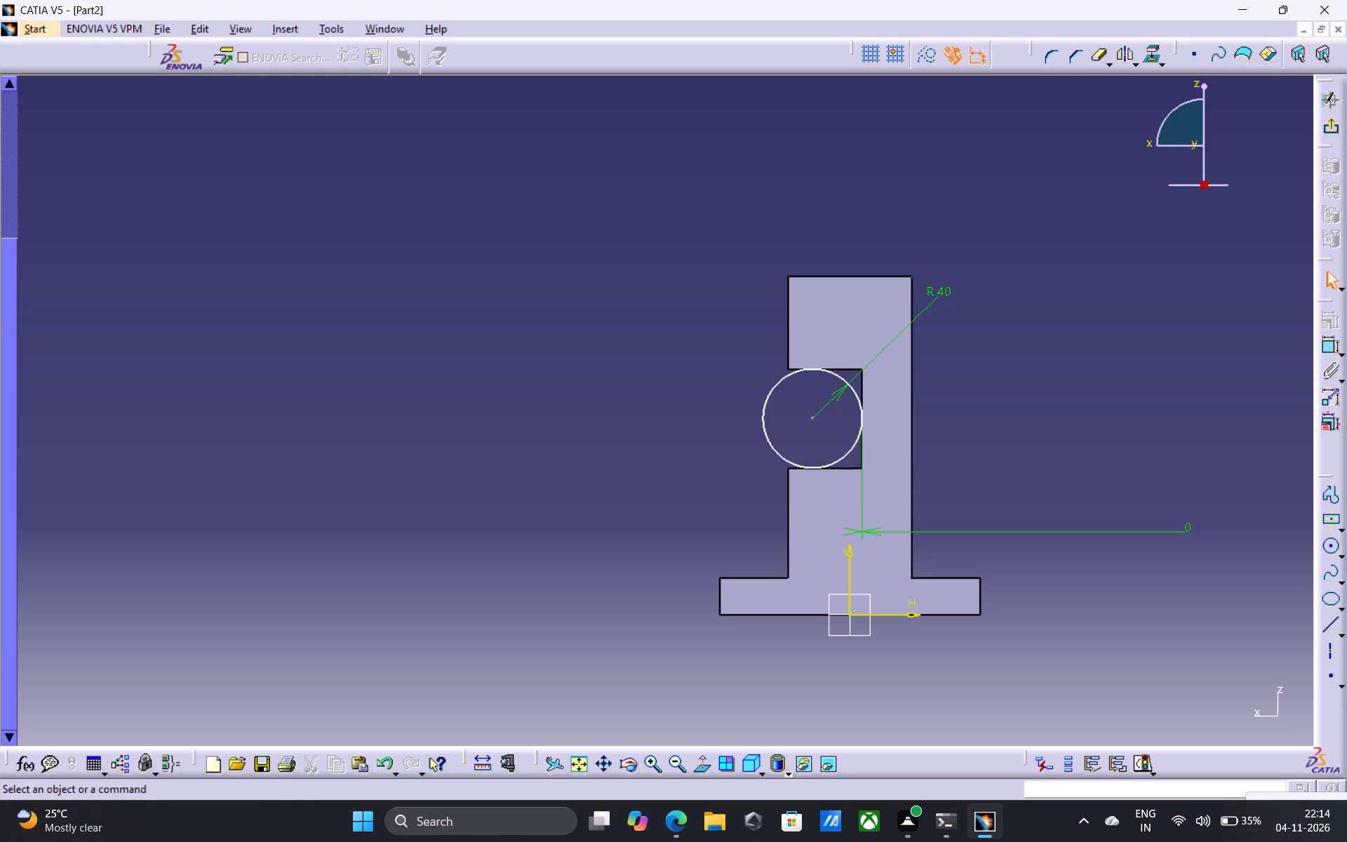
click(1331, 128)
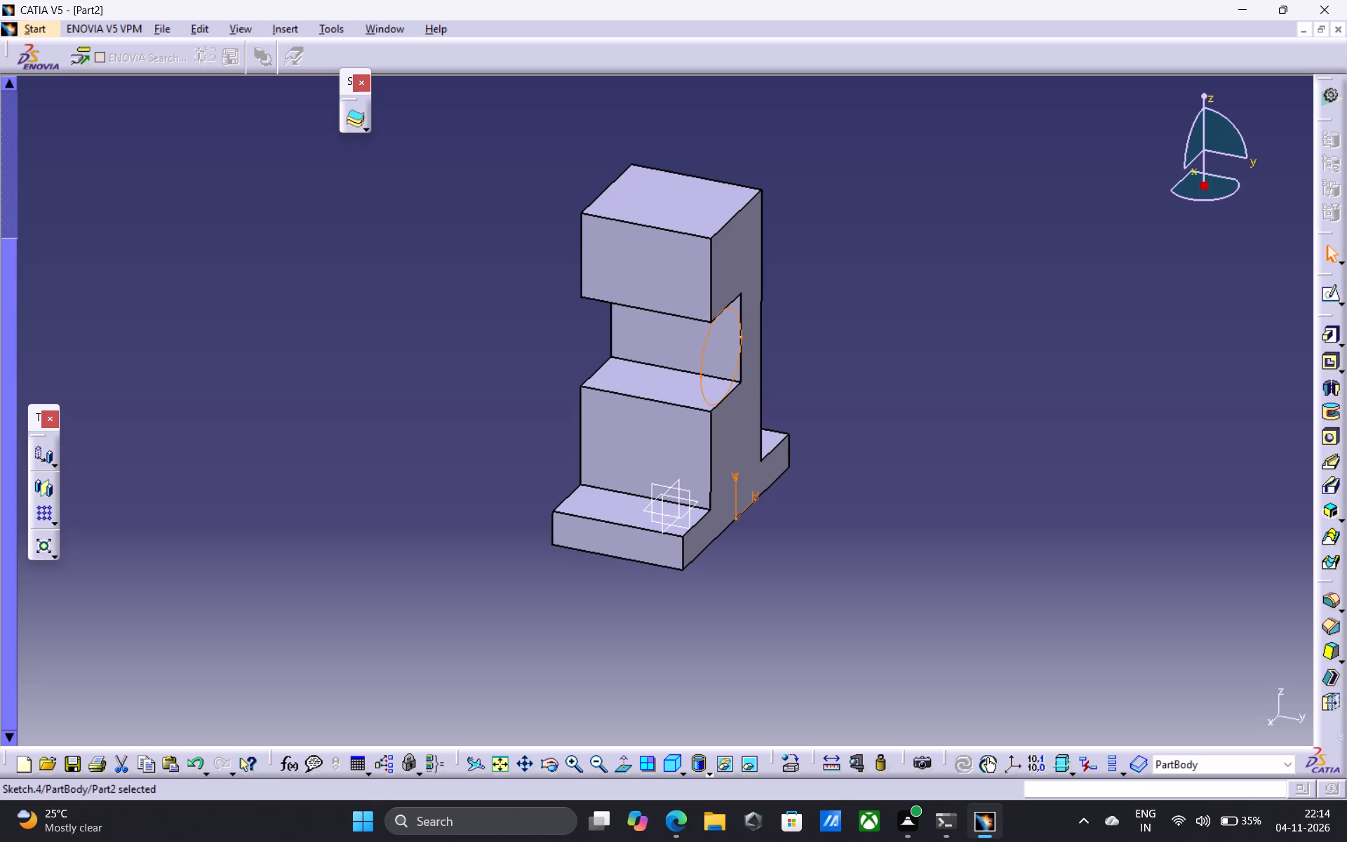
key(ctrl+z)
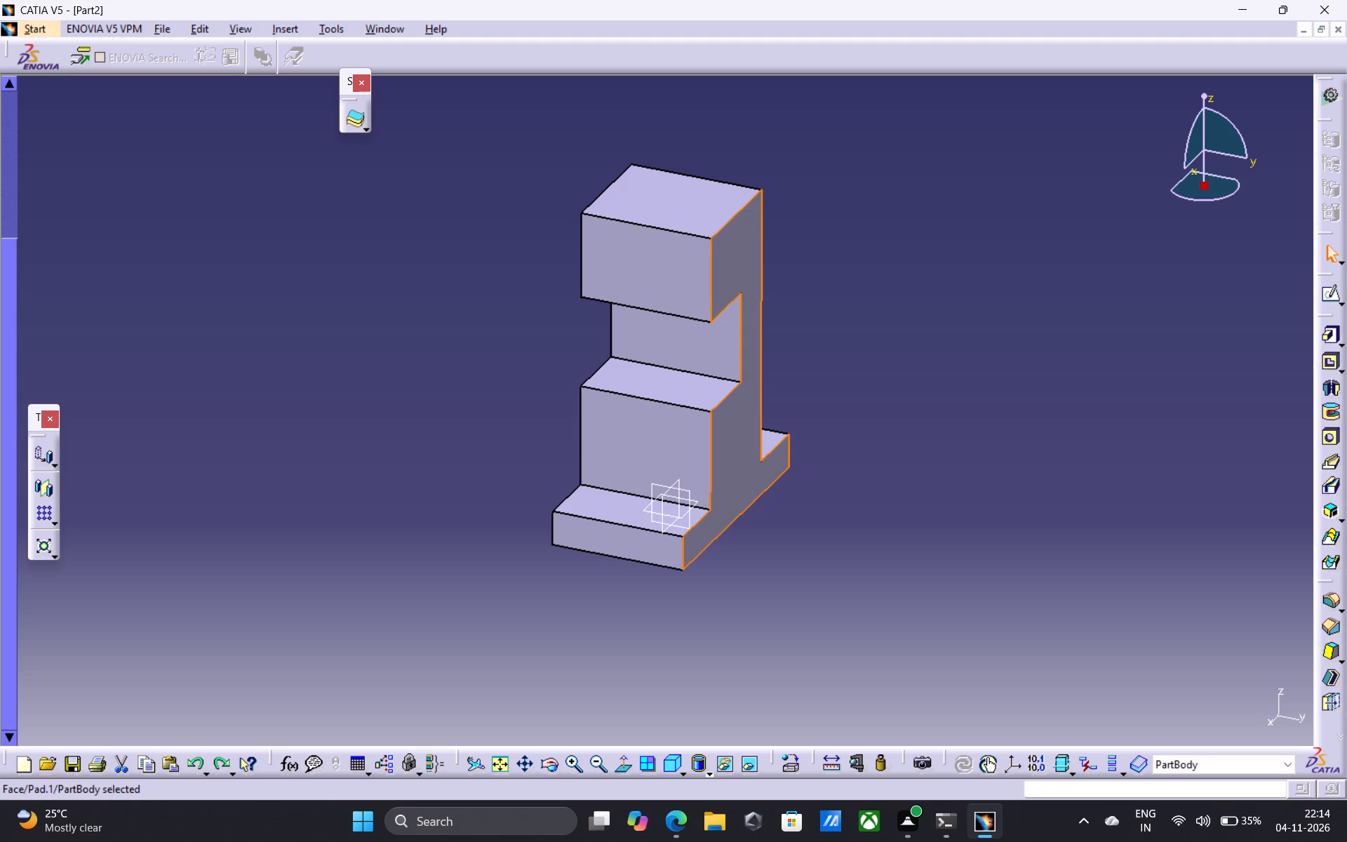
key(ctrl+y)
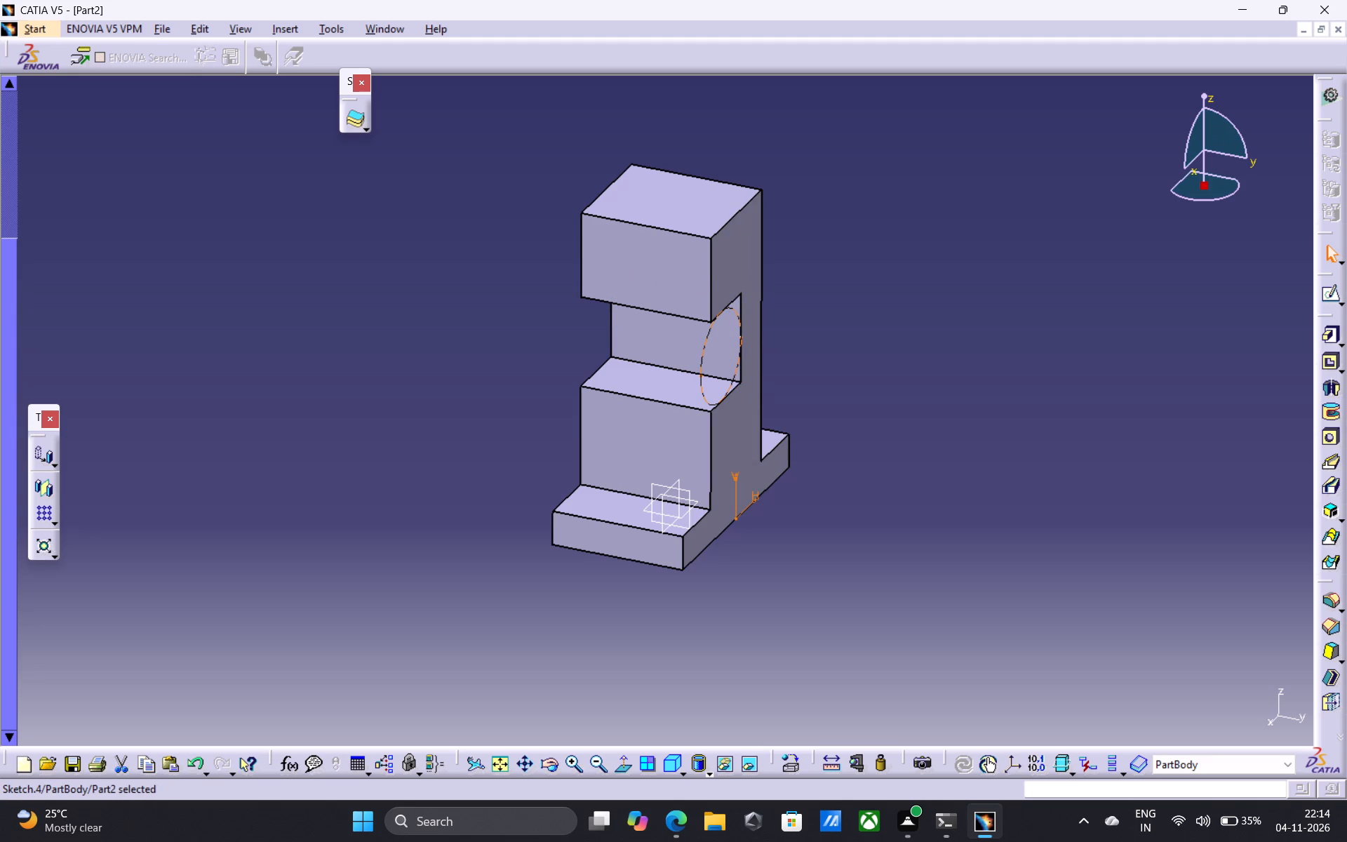
Reopen the circle's sketch and delete the 0 mm offset between the circle and the notch's inner vertical edge.
double_click(708, 336)
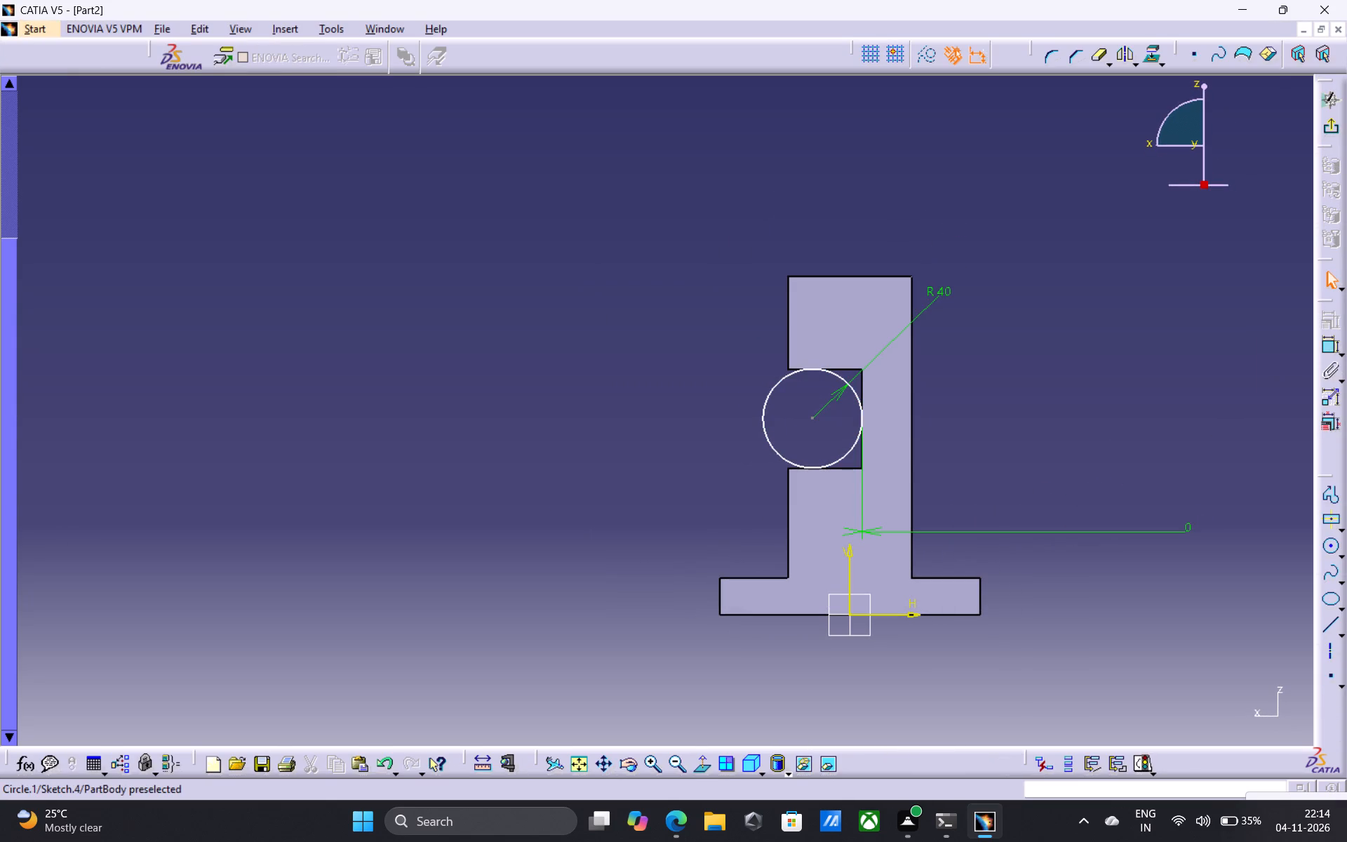
click(1141, 534)
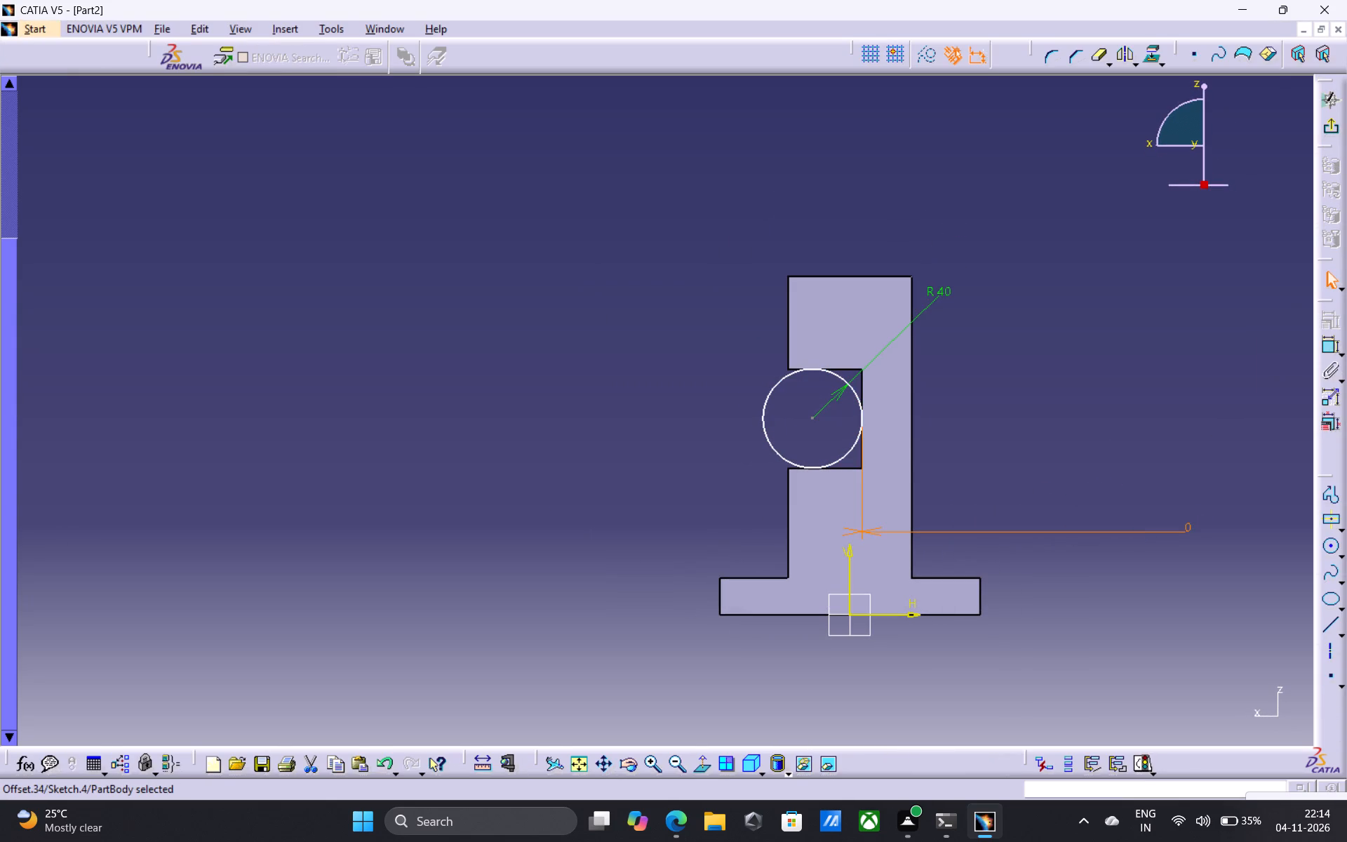
key(Delete)
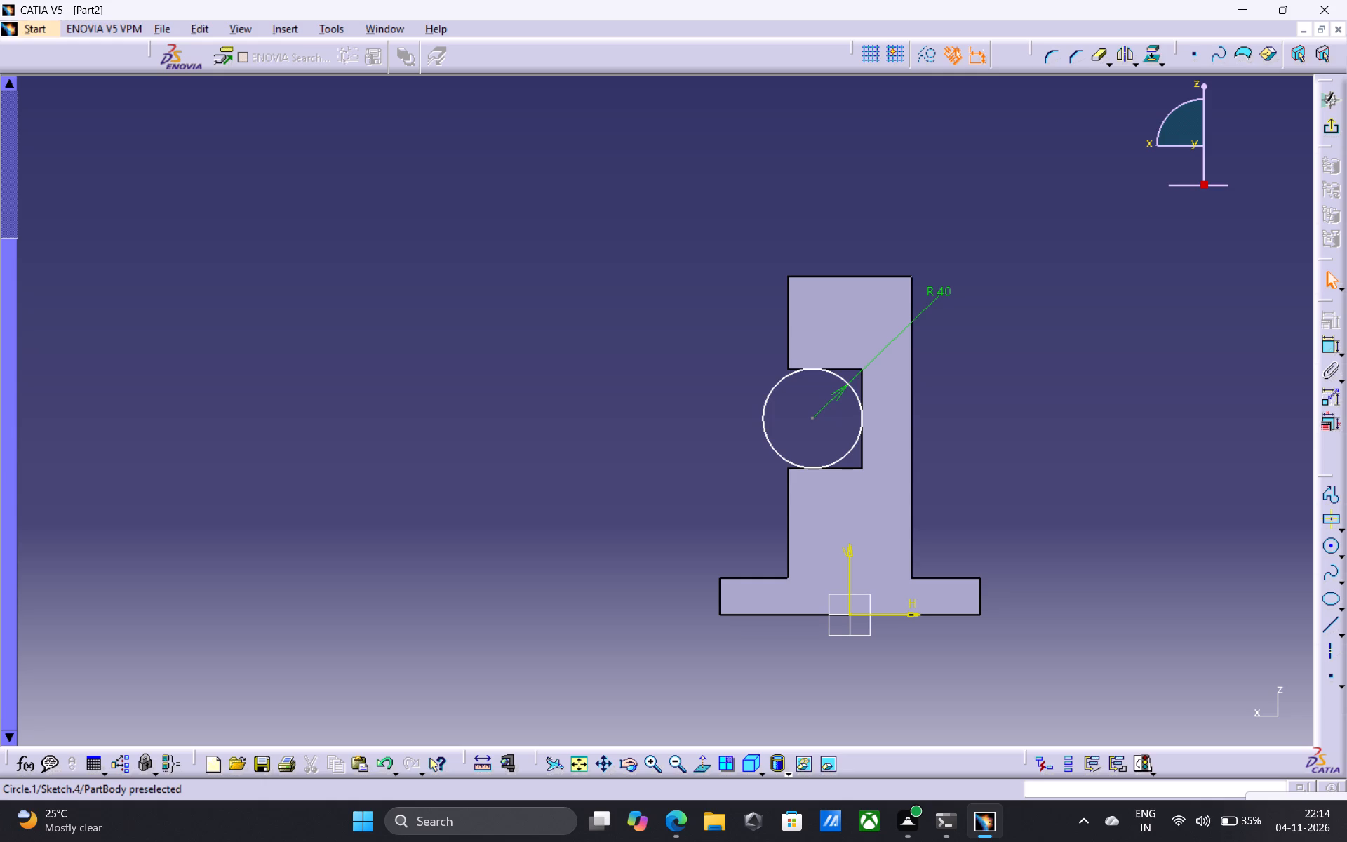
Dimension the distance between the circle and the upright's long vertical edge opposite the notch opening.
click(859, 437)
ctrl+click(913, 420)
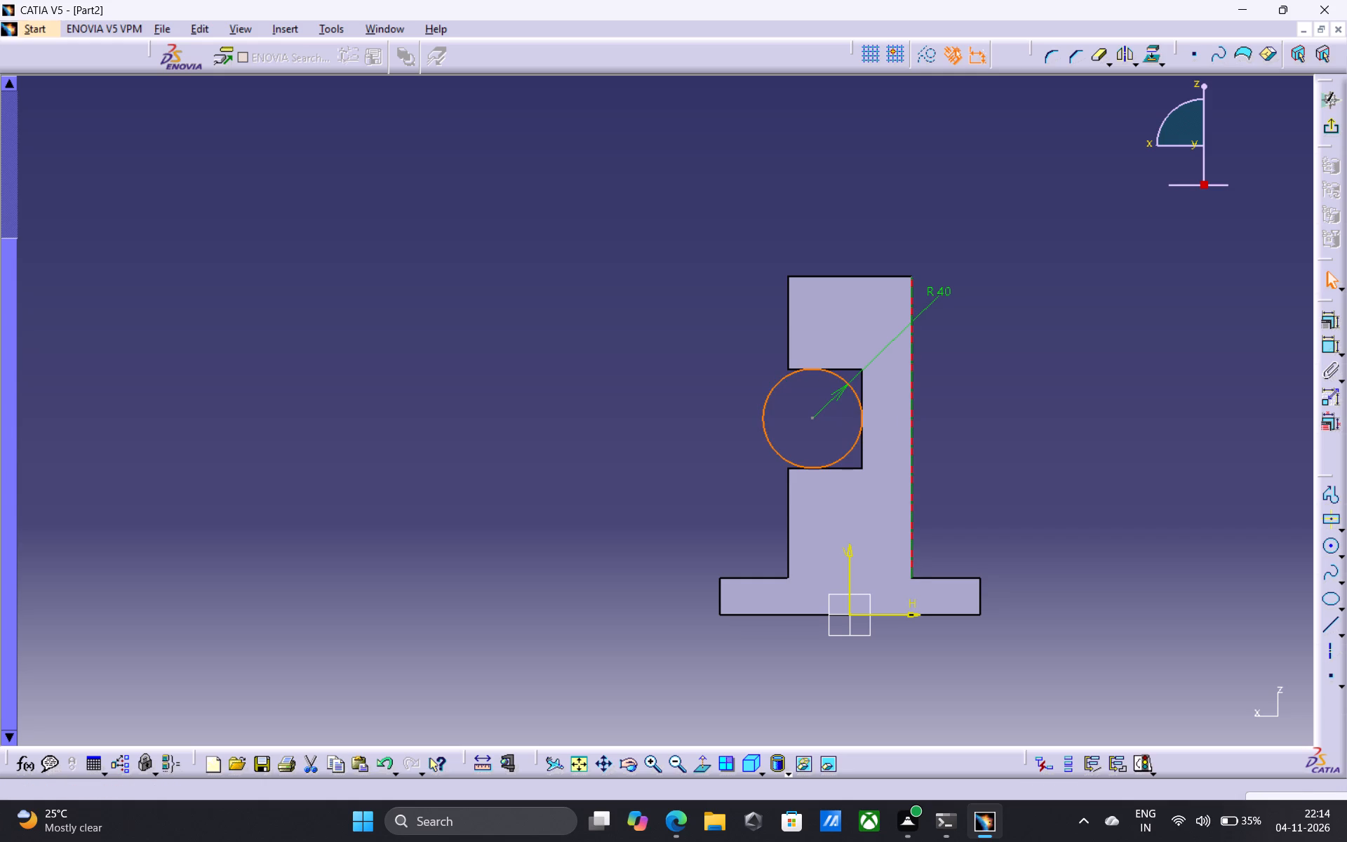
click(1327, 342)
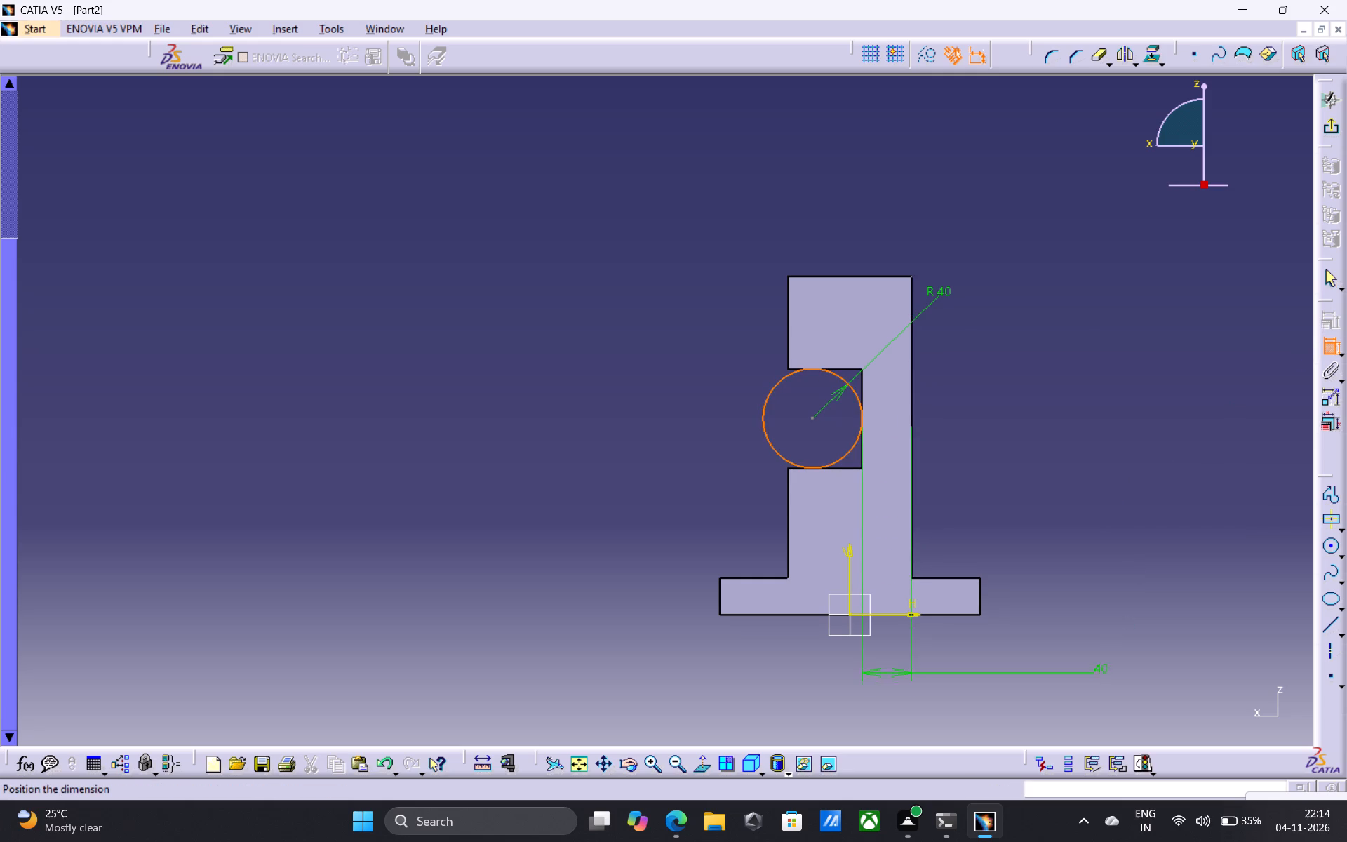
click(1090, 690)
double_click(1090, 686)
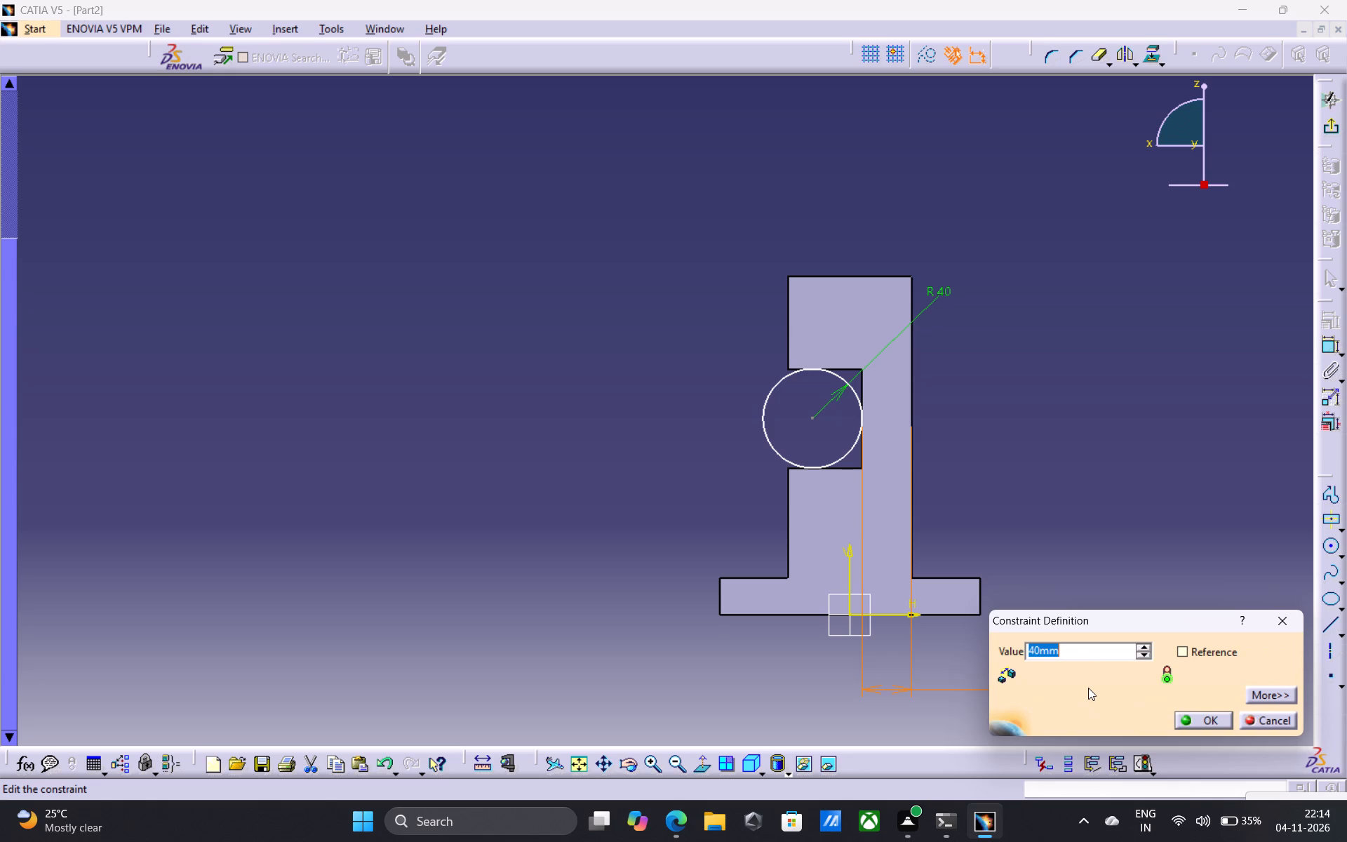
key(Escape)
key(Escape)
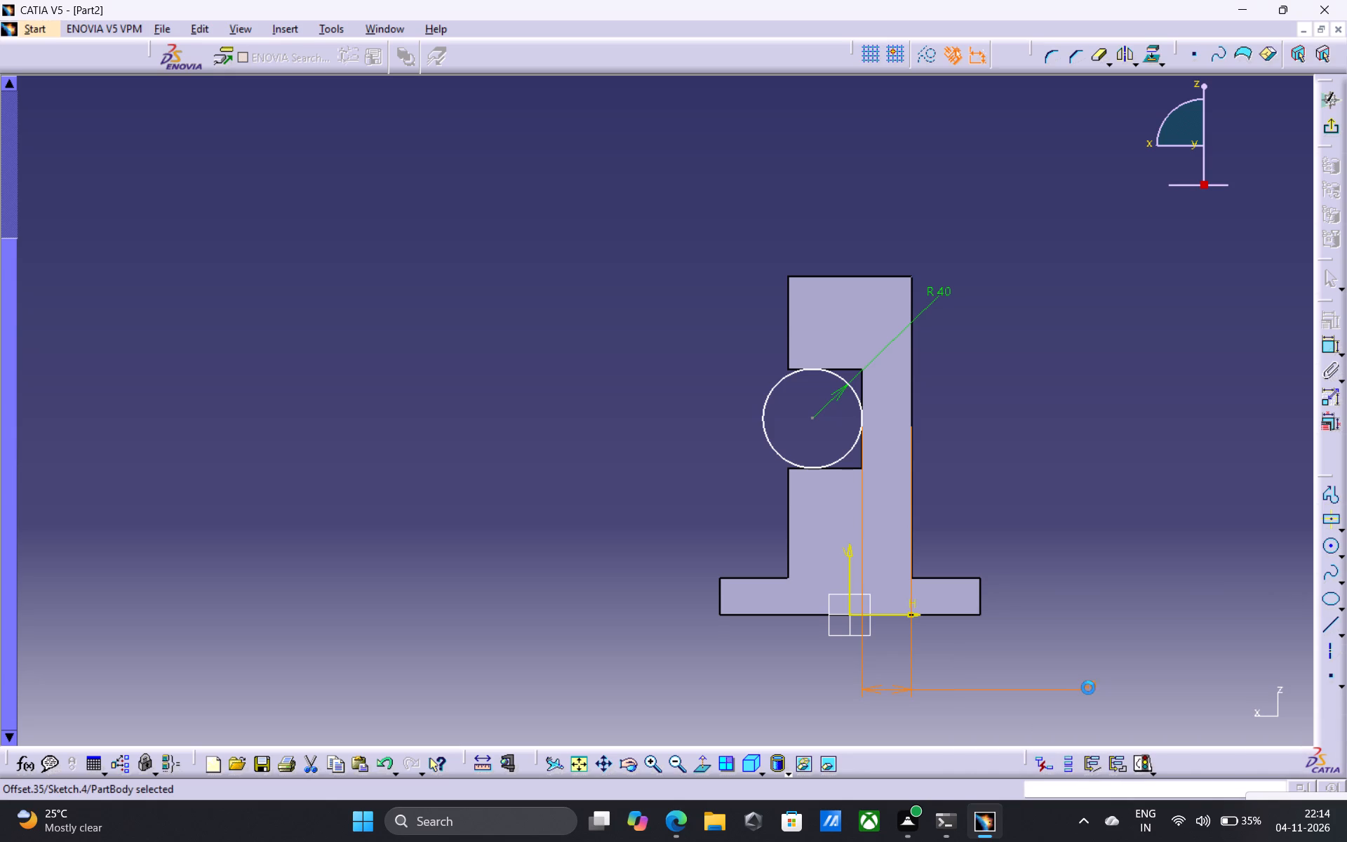
Constrain the circle's centre 60 mm from the upright's vertical edge above the notch opening.
click(788, 335)
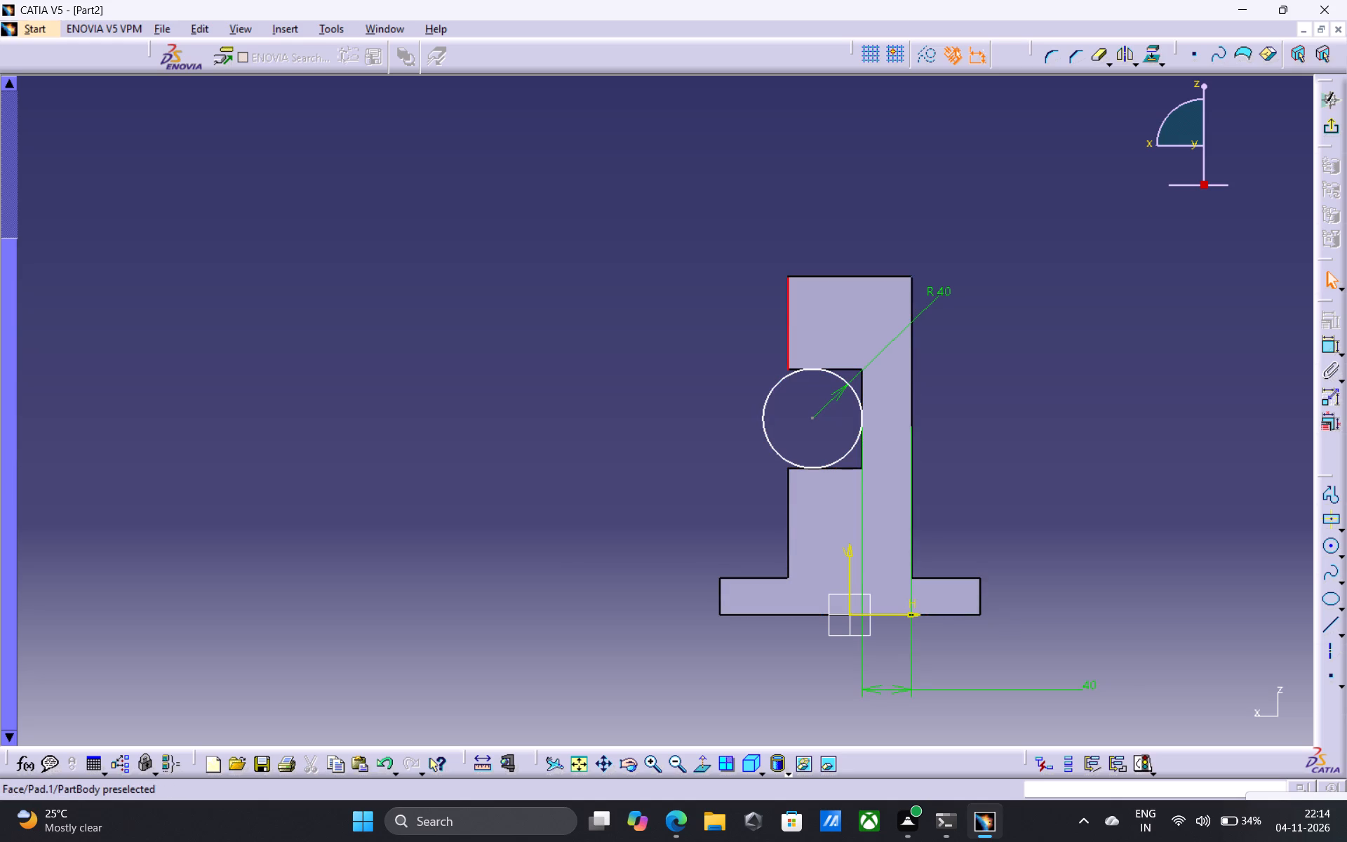
ctrl+click(812, 420)
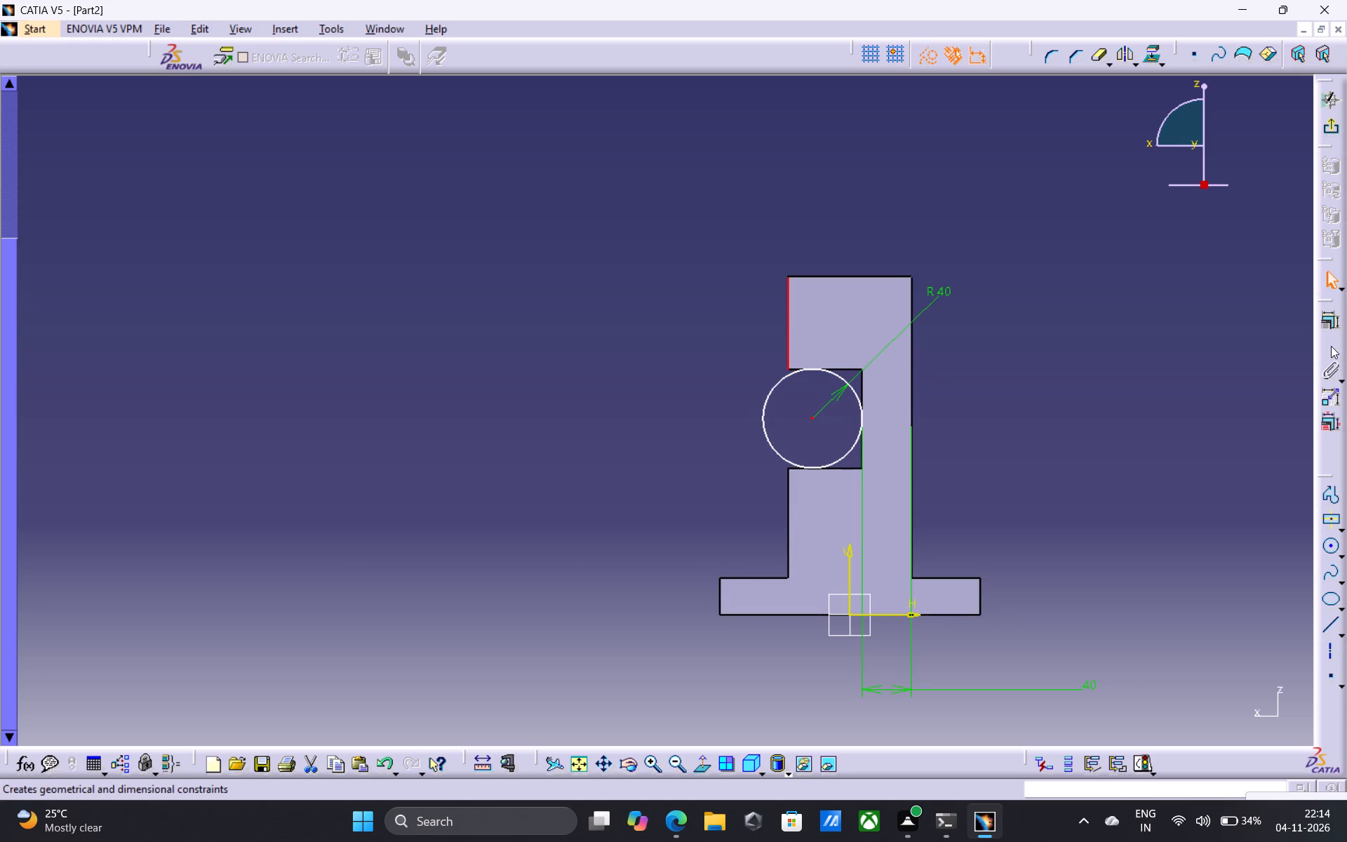
drag(1331, 346, 1311, 335)
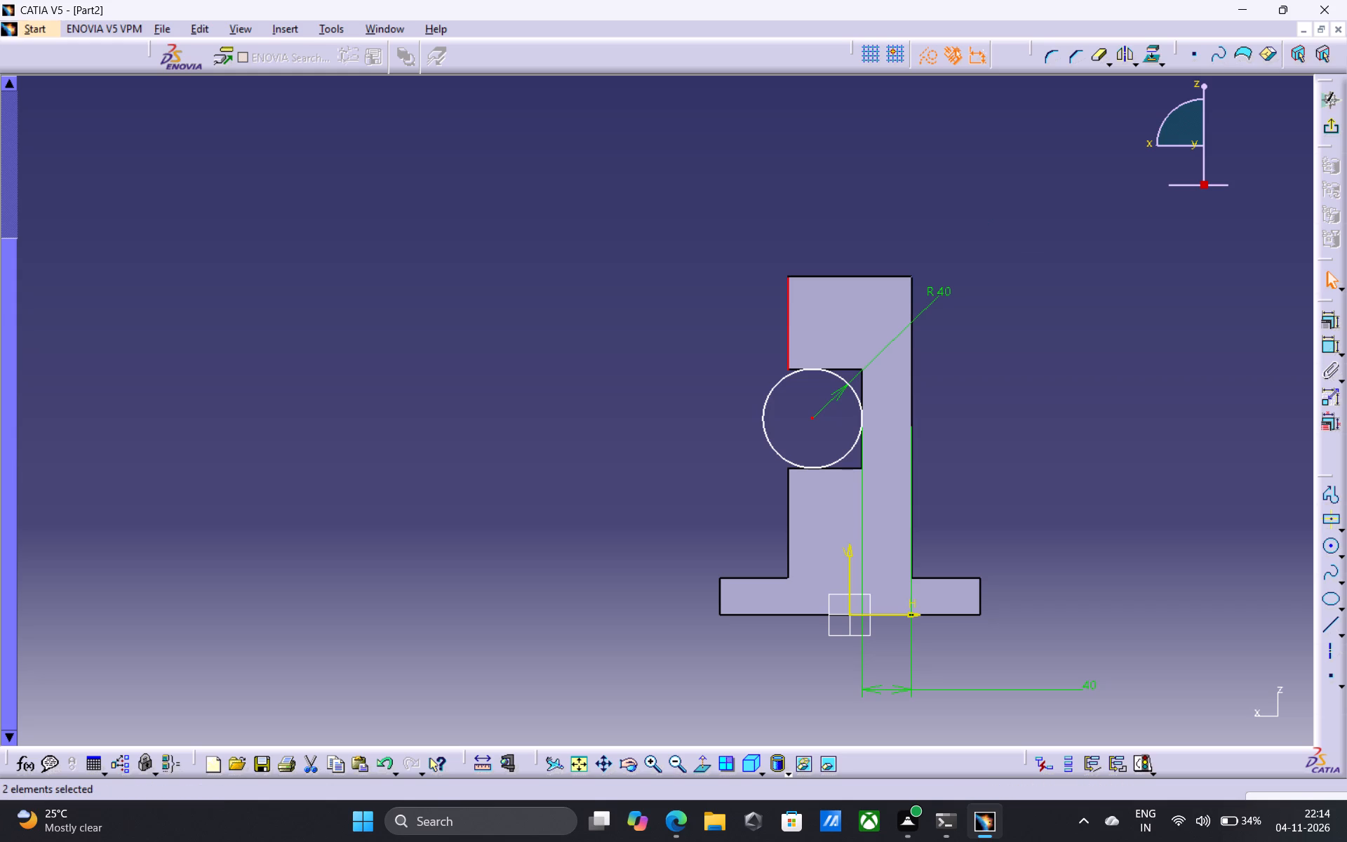
drag(1334, 342, 1327, 342)
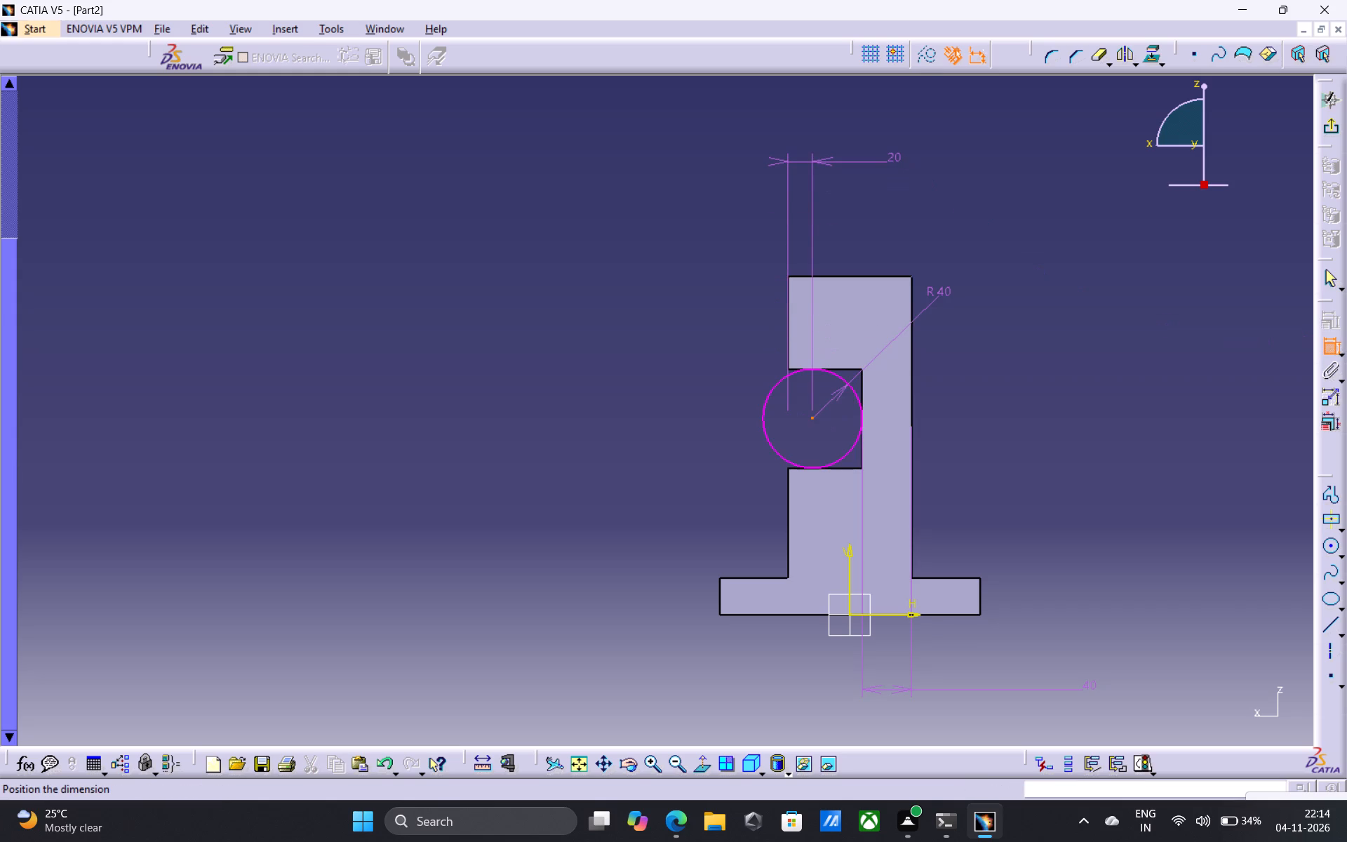
click(898, 163)
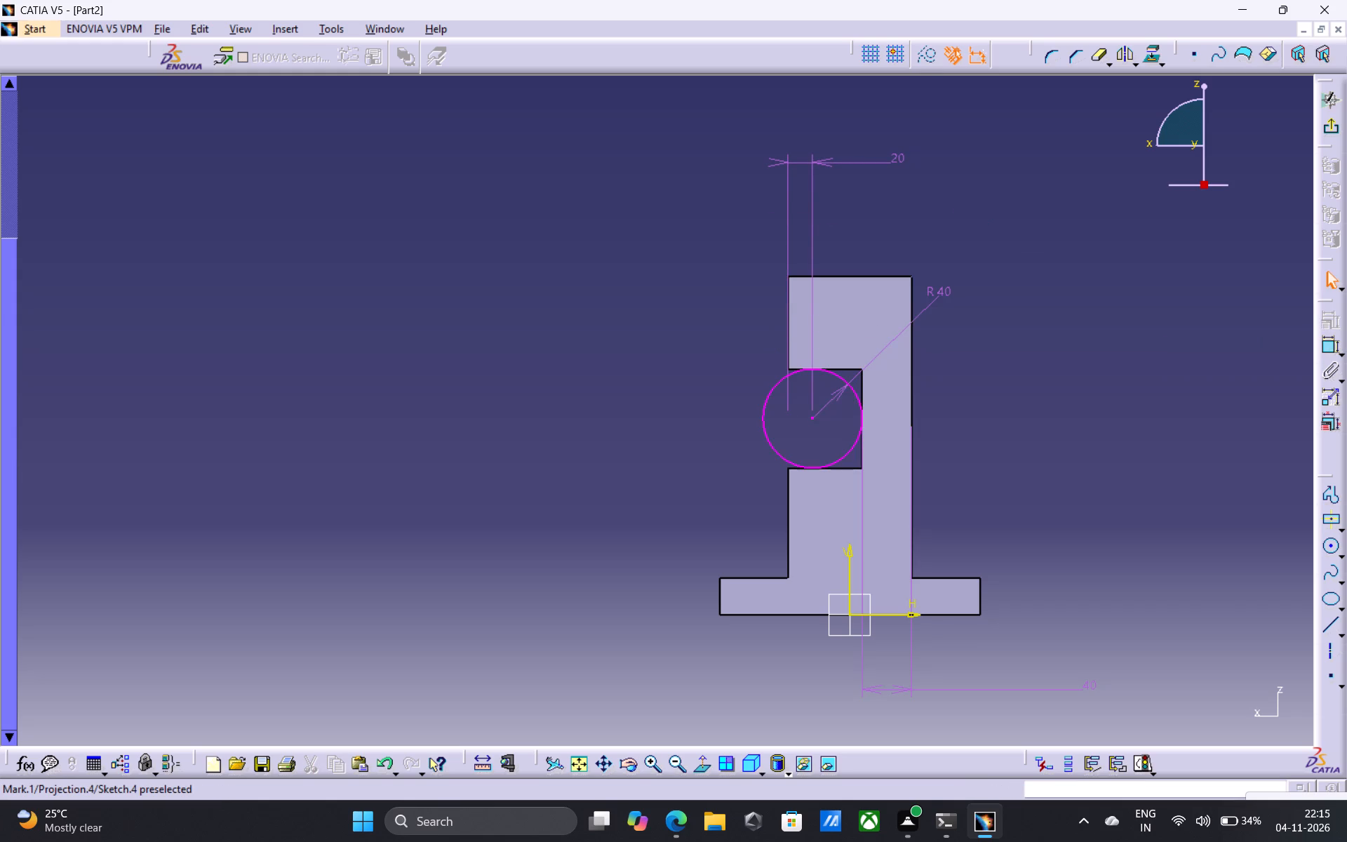
double_click(898, 156)
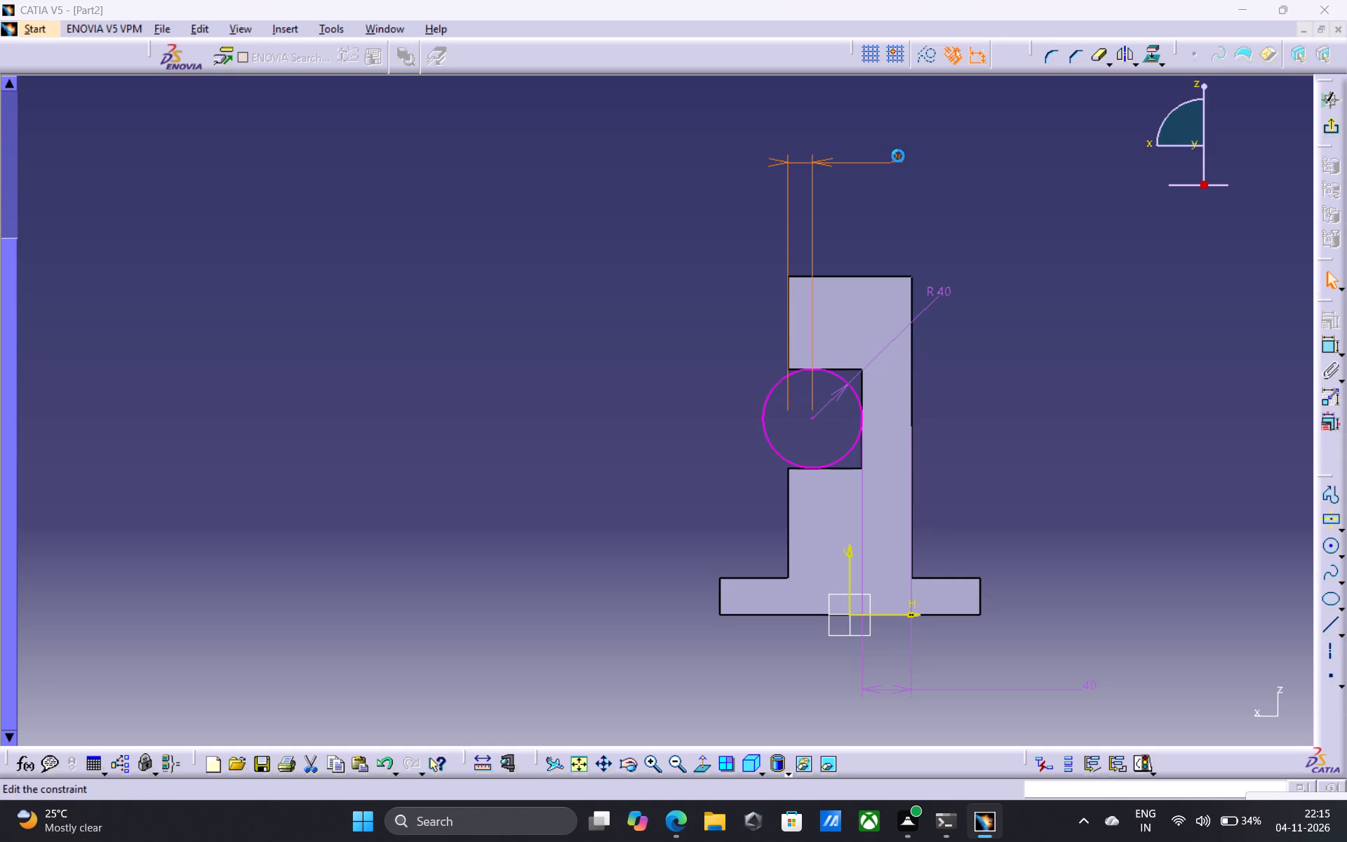
text(60)
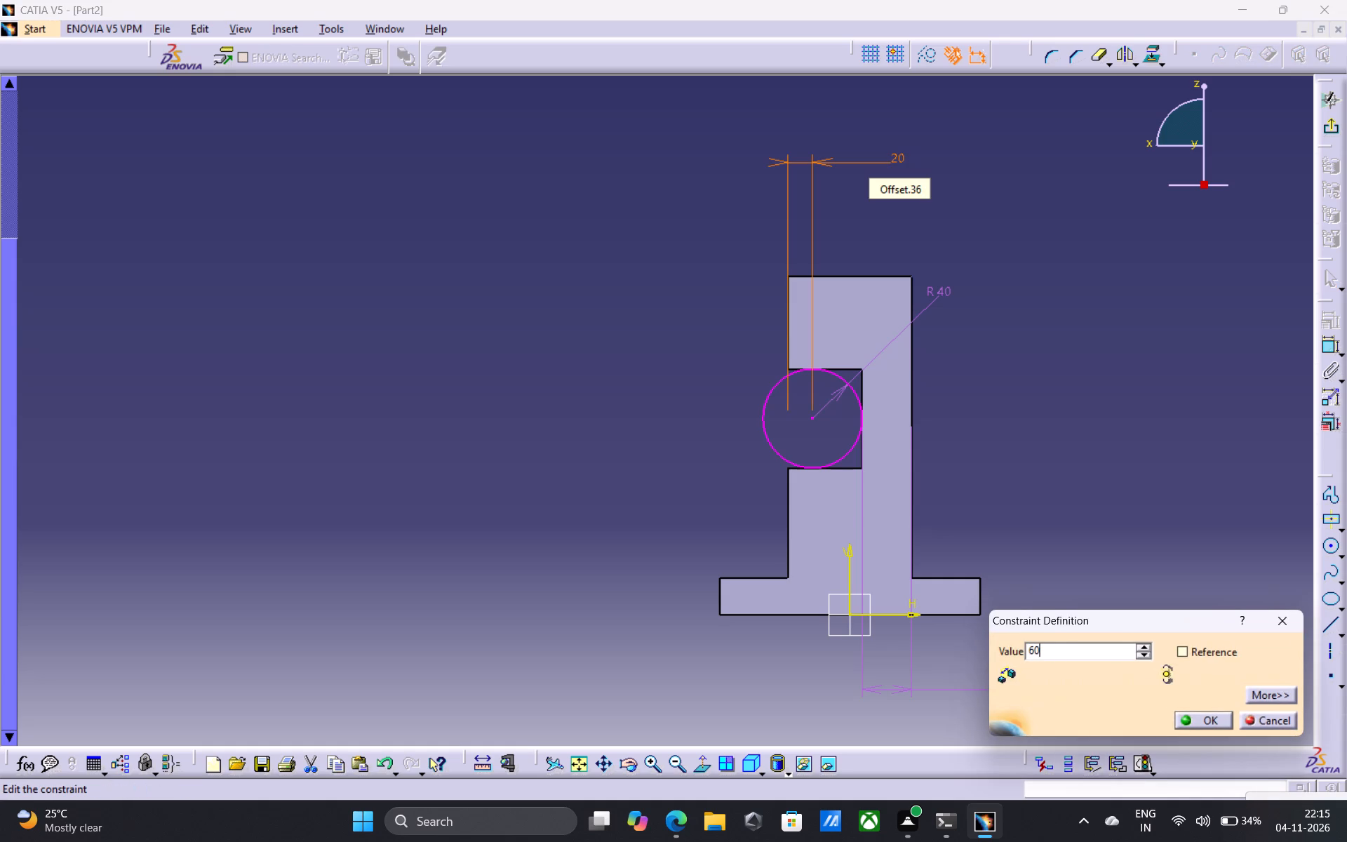
key(Return)
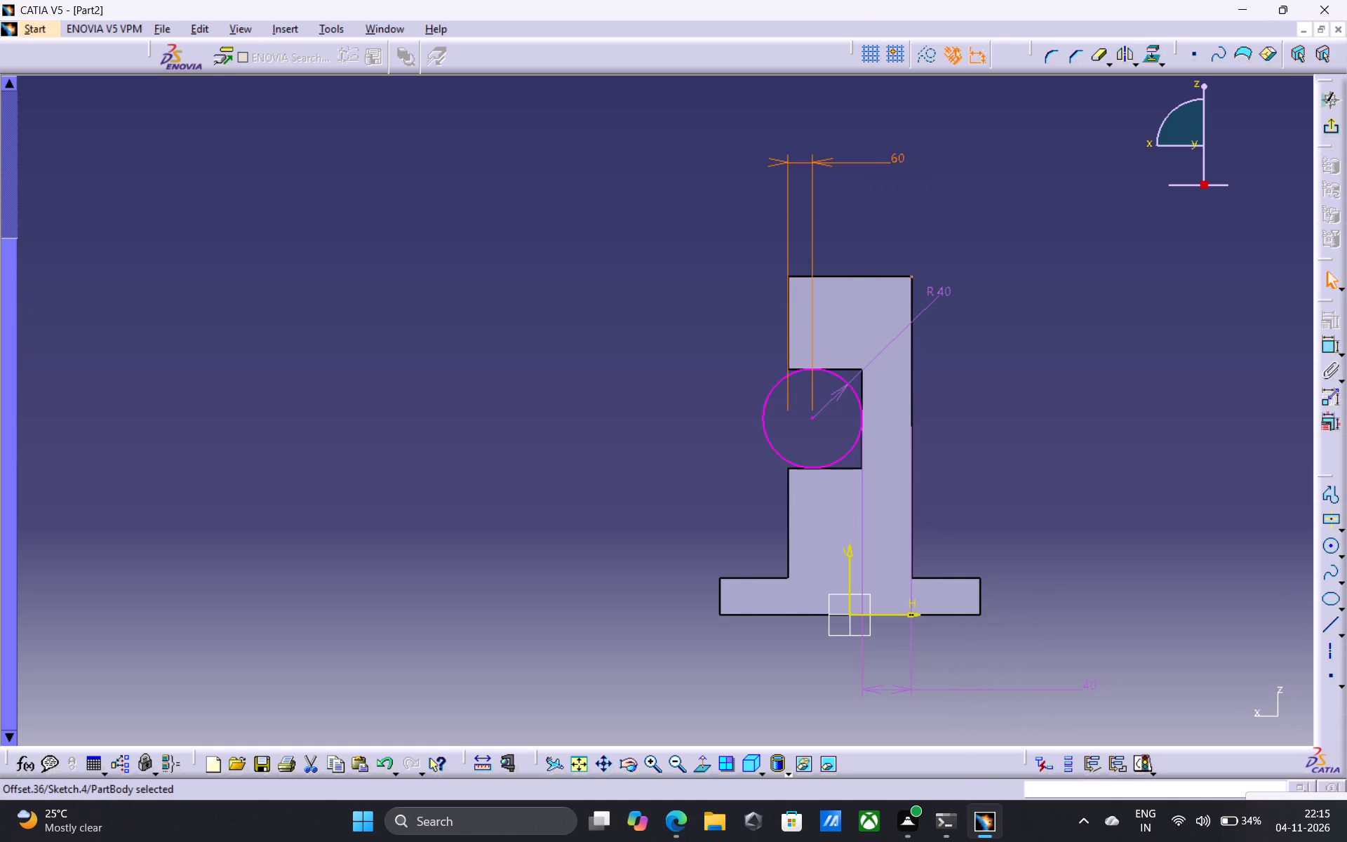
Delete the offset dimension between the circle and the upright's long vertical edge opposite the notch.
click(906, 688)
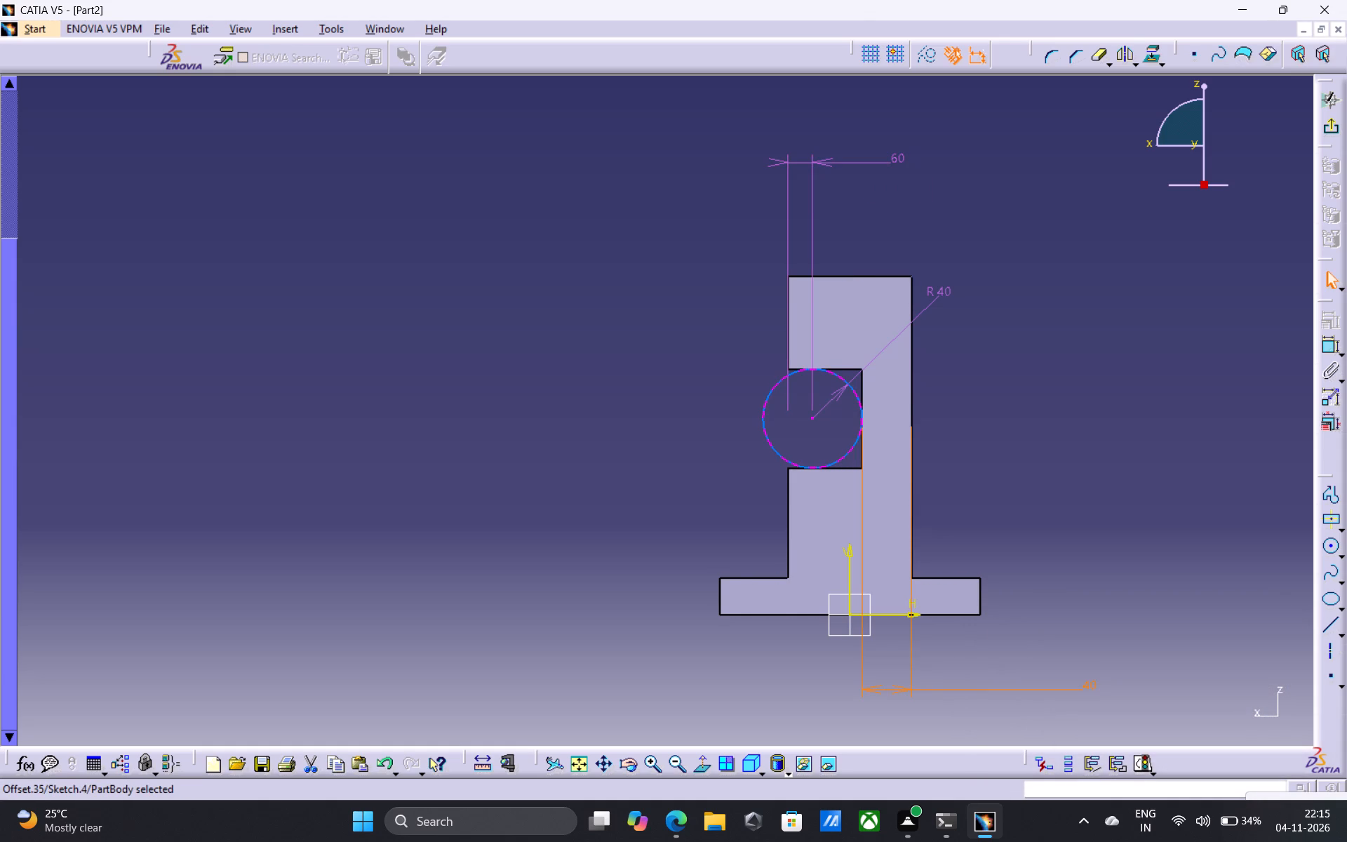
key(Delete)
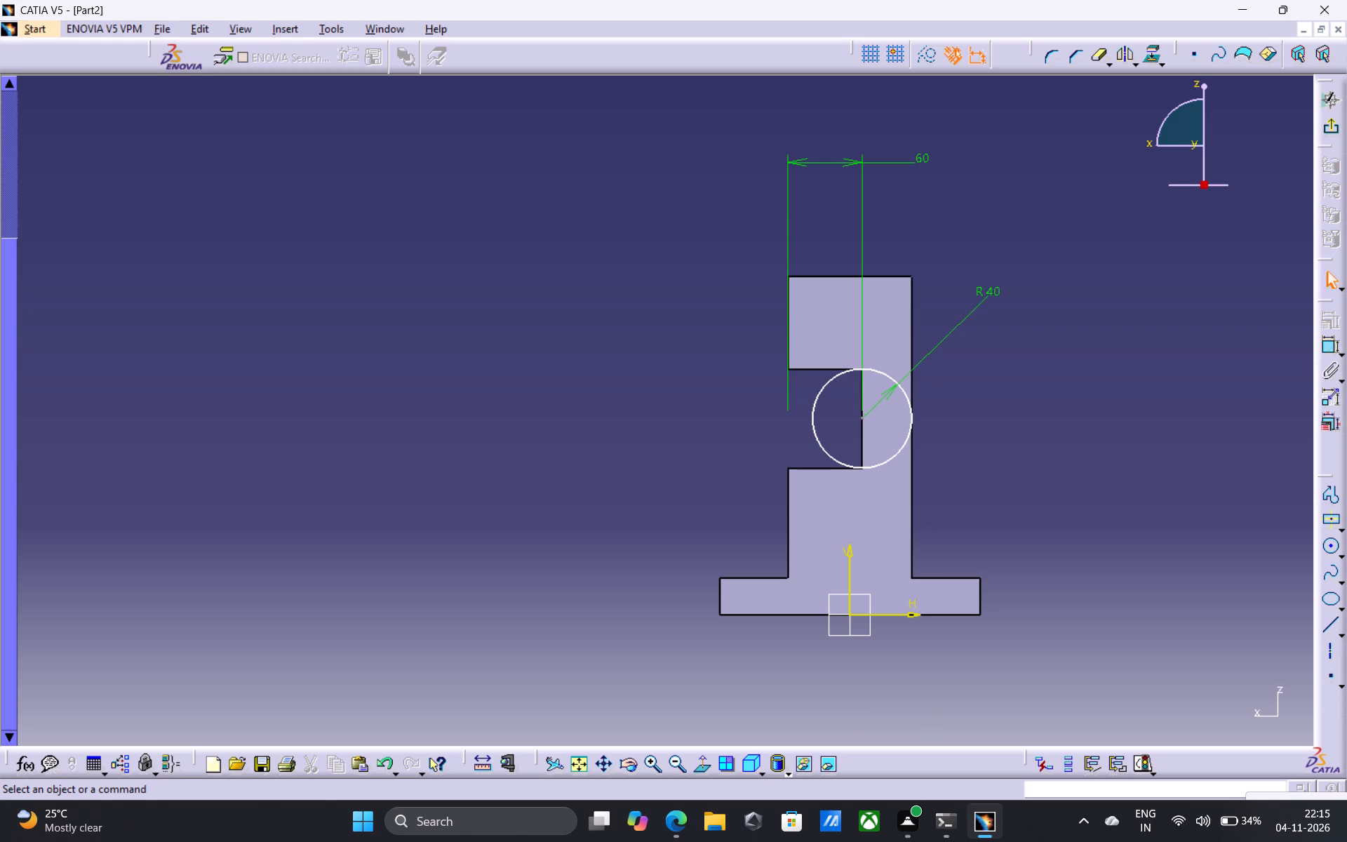
Set the offset between the circle's centre and the upright's notch-side vertical edge to 50 mm.
double_click(923, 154)
text(50)
key(Return)
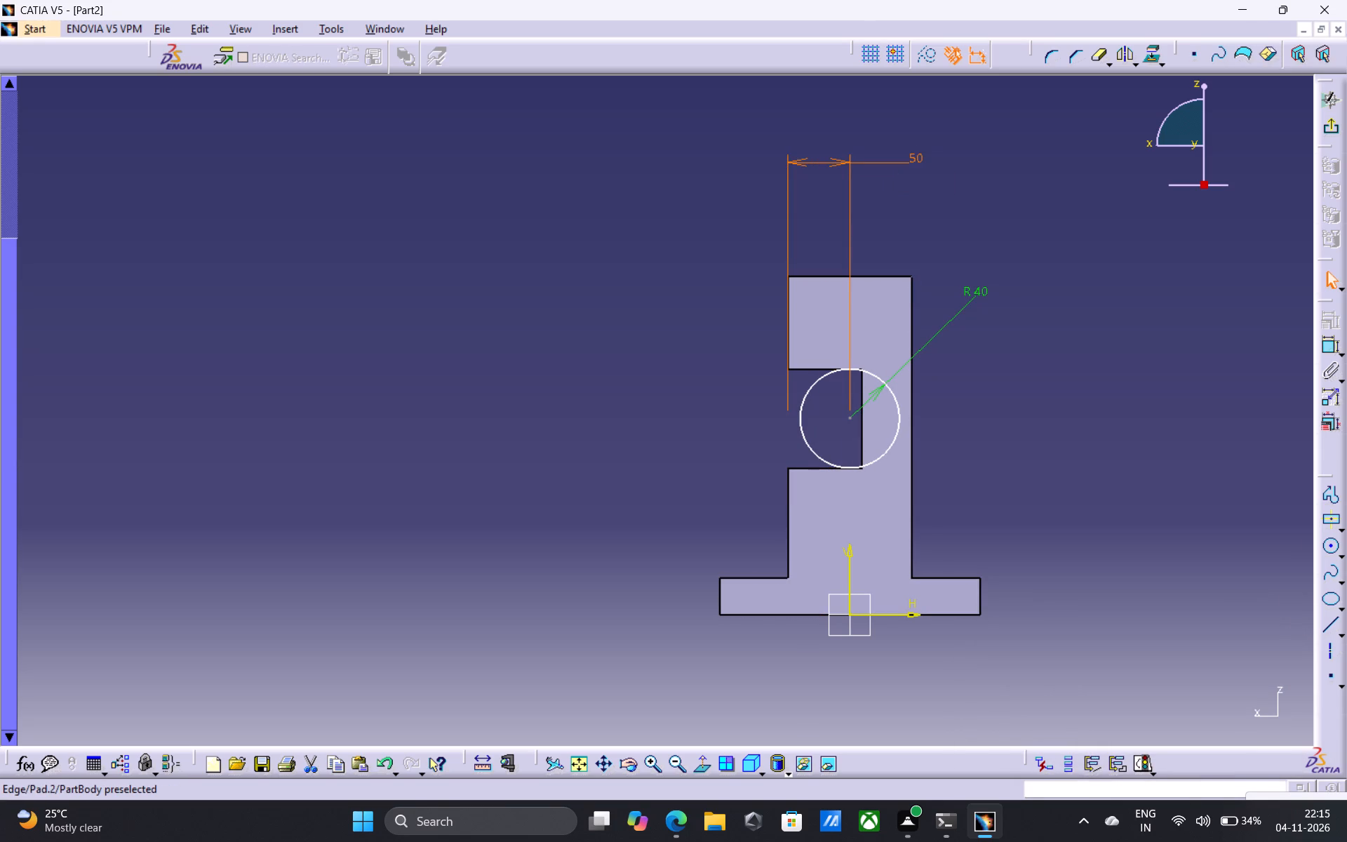
key(Escape)
key(Escape)
key(Escape)
key(Escape)
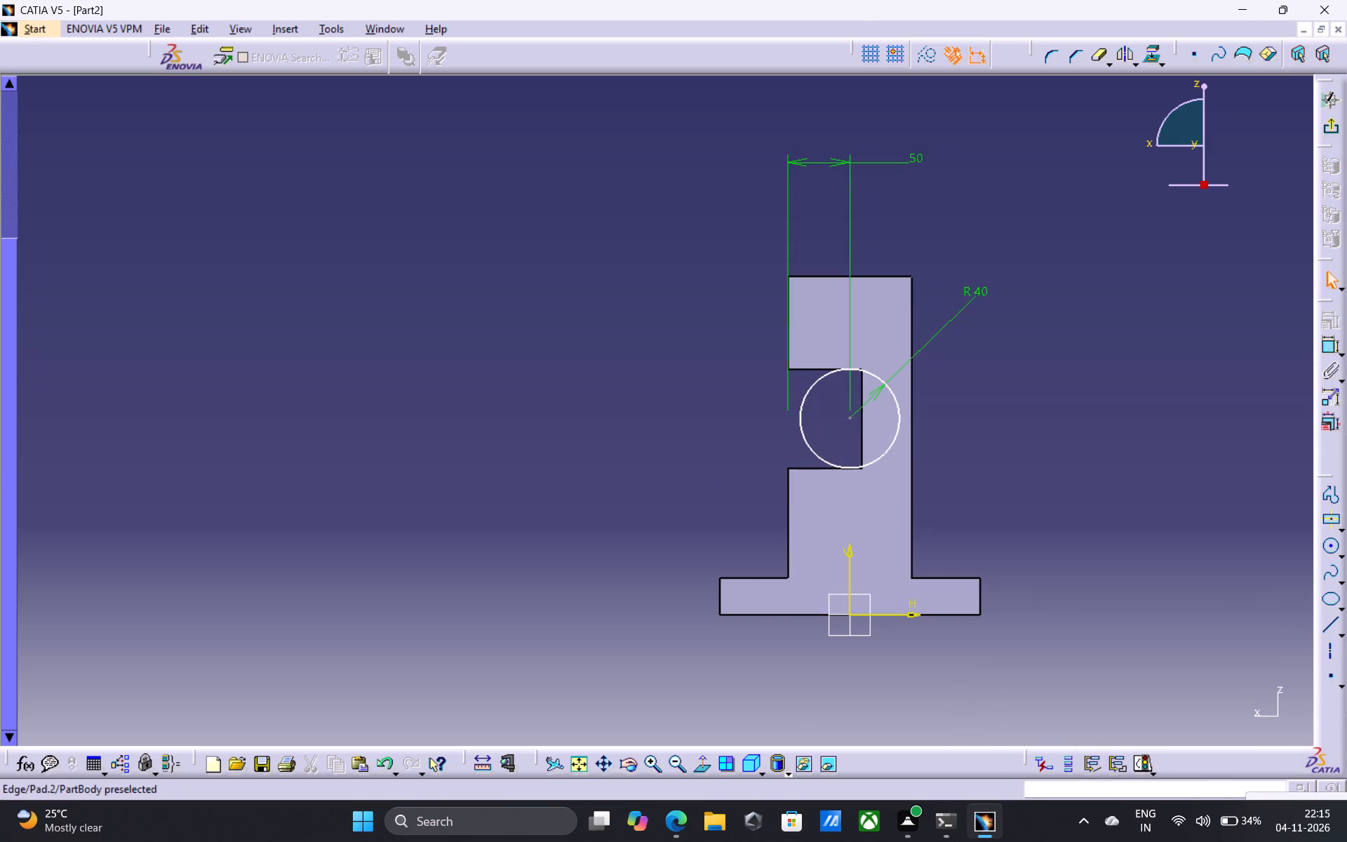
Exit the sketch and cut the 40 mm radius circle as a pocket with the limit type Up to next and 0 mm offset.
click(1327, 133)
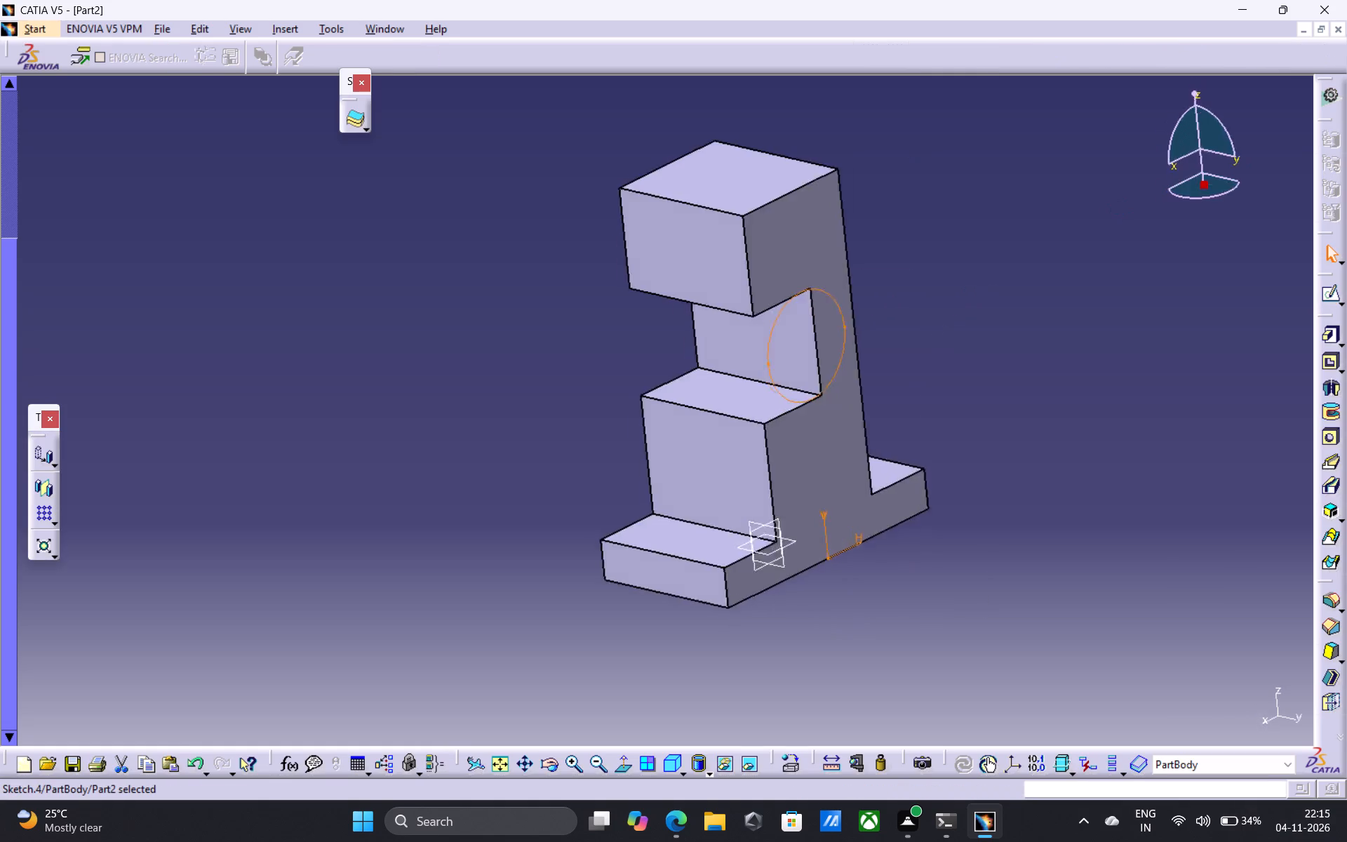
click(1336, 359)
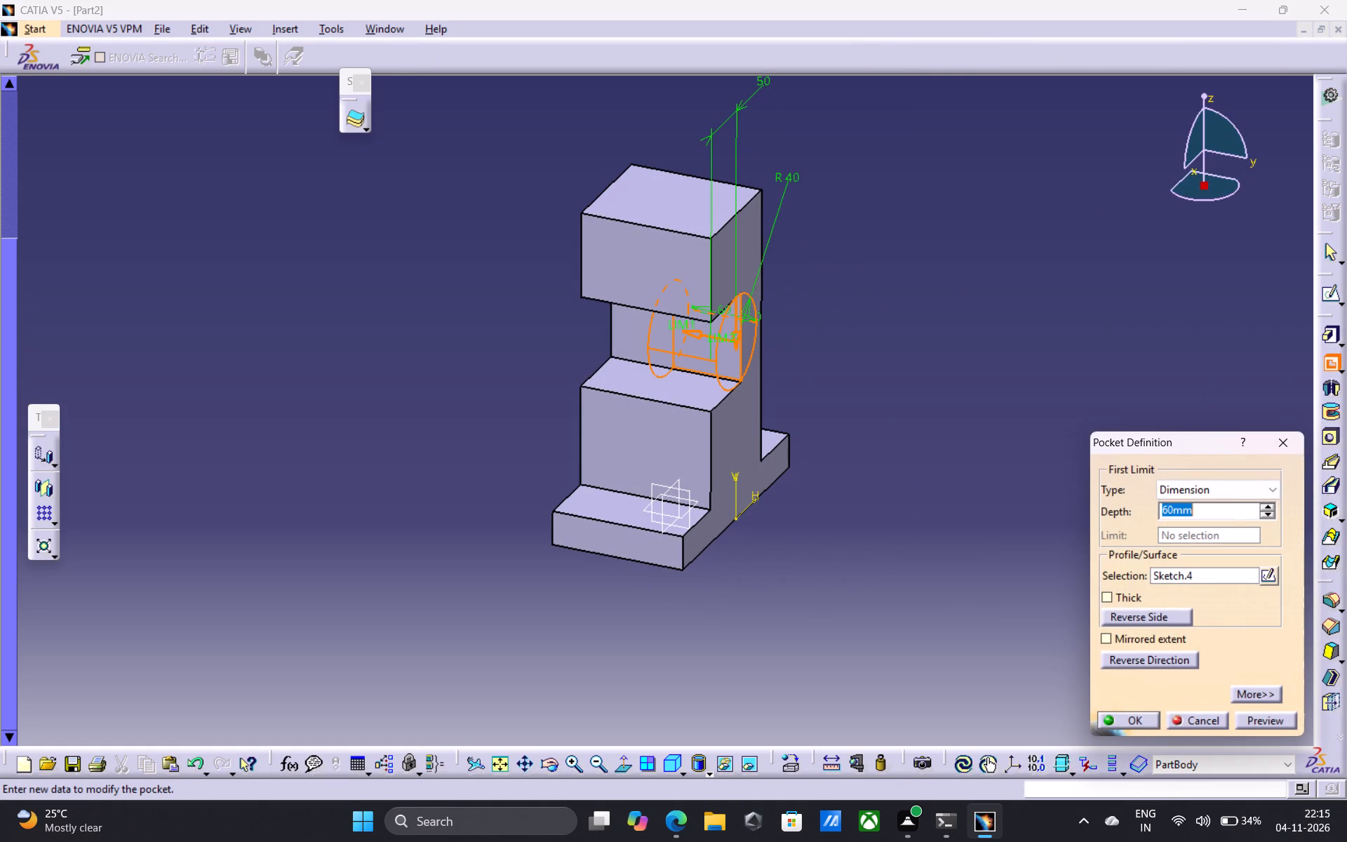
click(1271, 488)
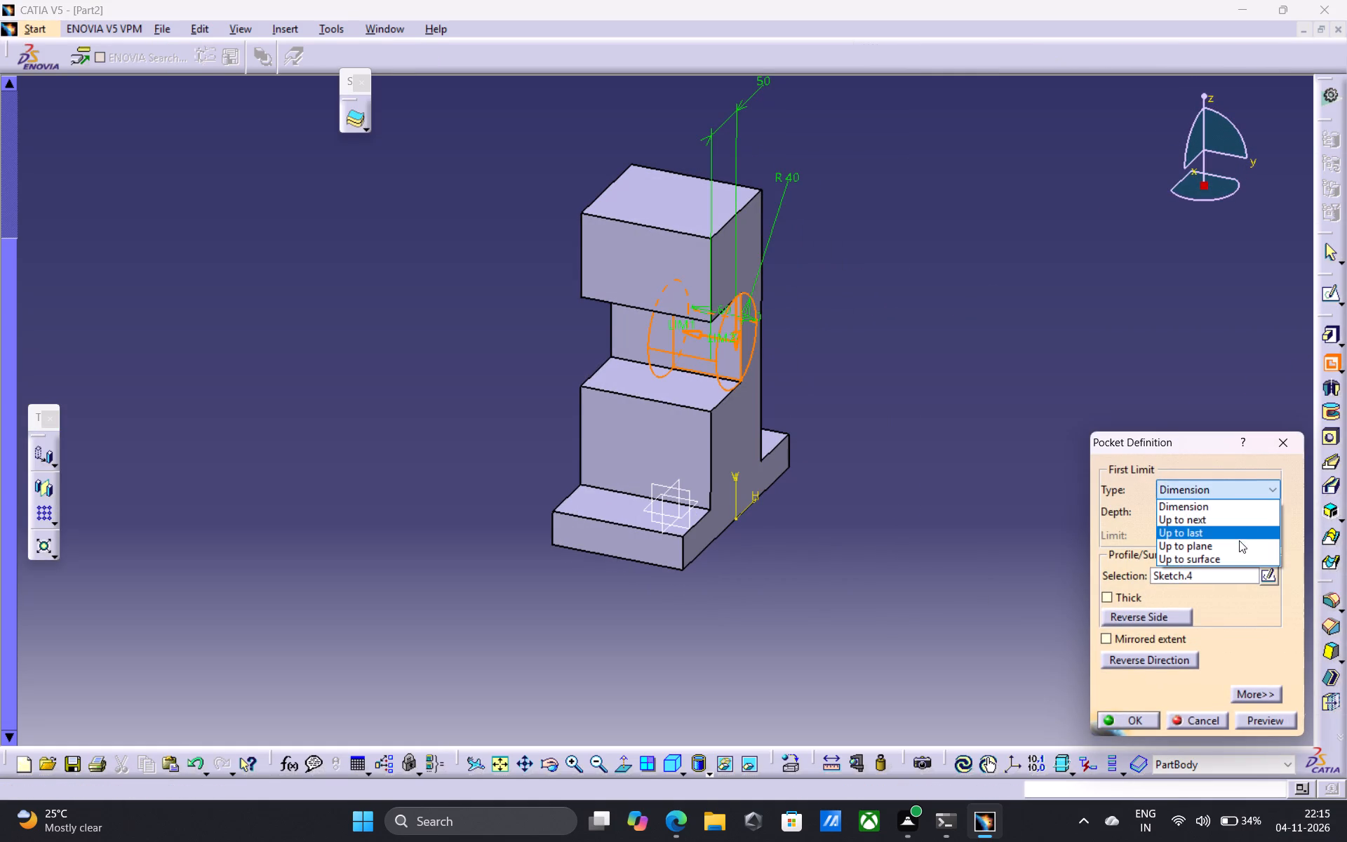
click(1230, 521)
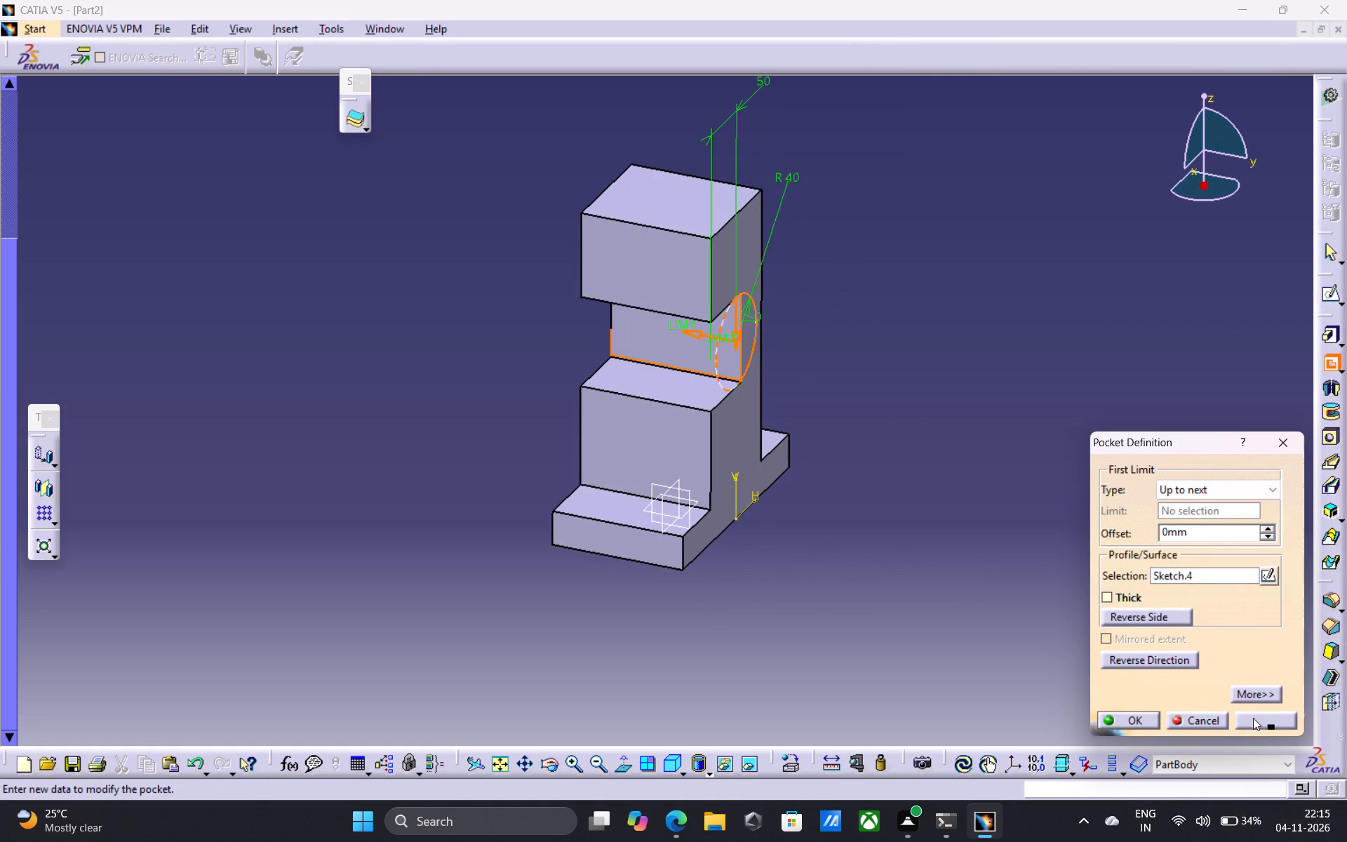
click(1261, 721)
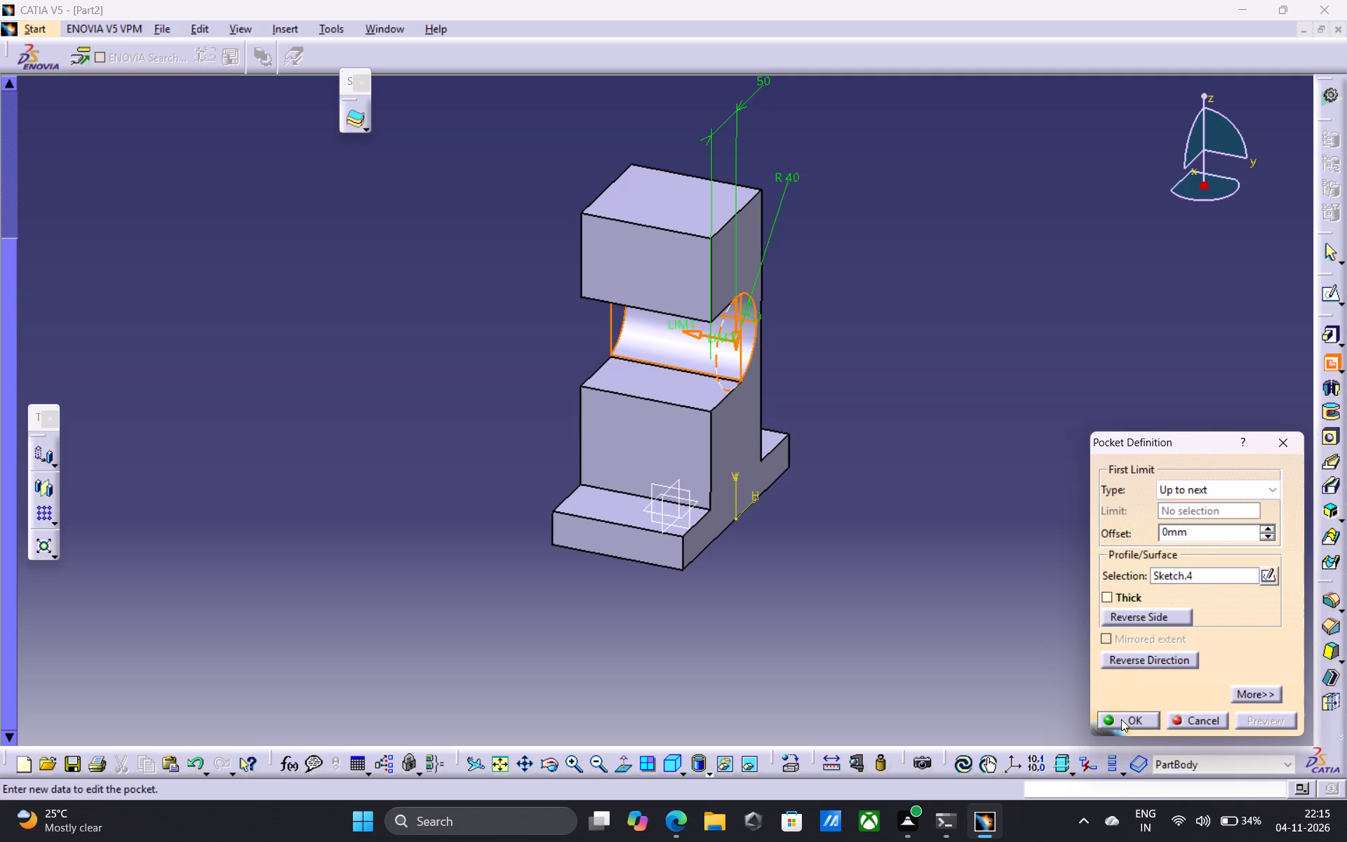
click(1122, 718)
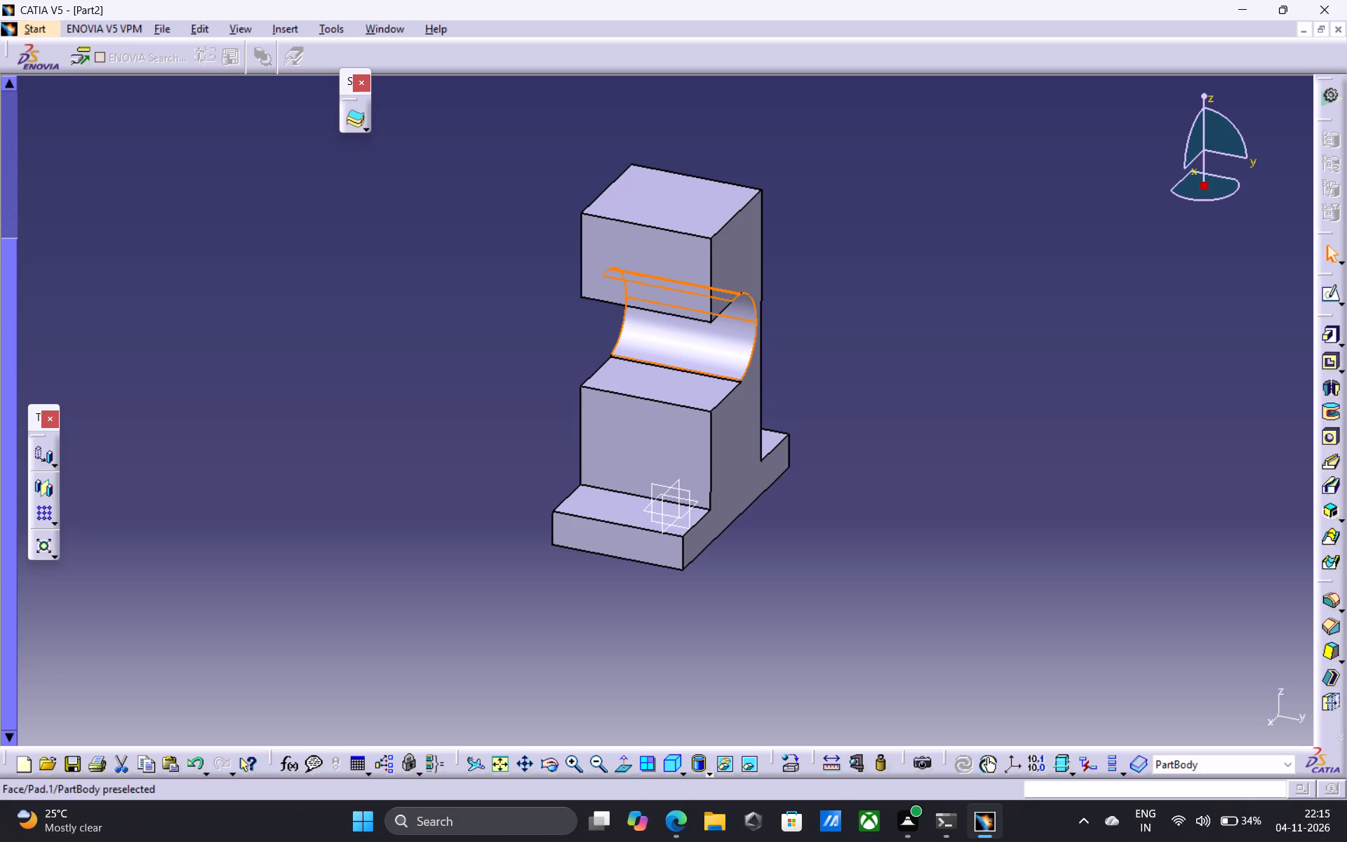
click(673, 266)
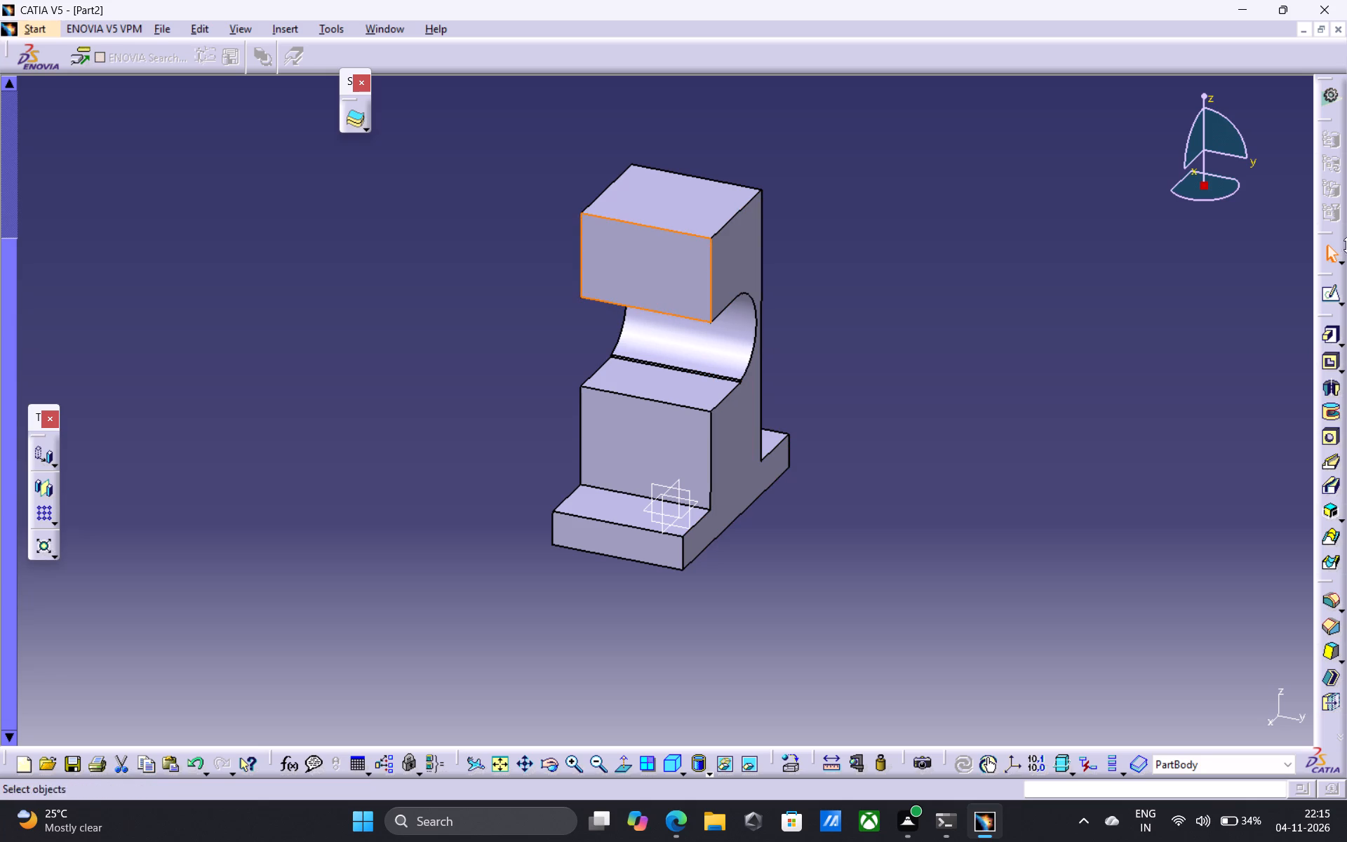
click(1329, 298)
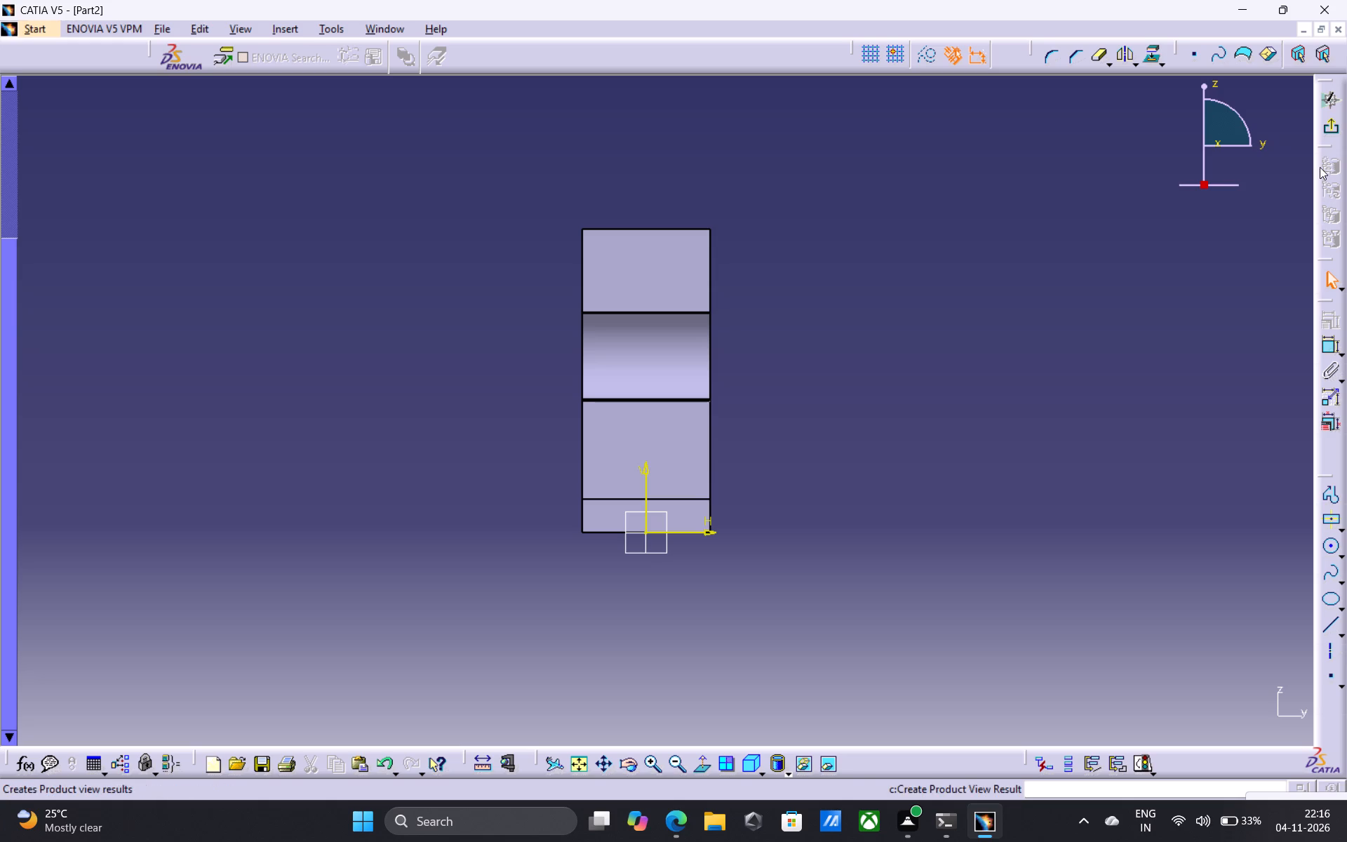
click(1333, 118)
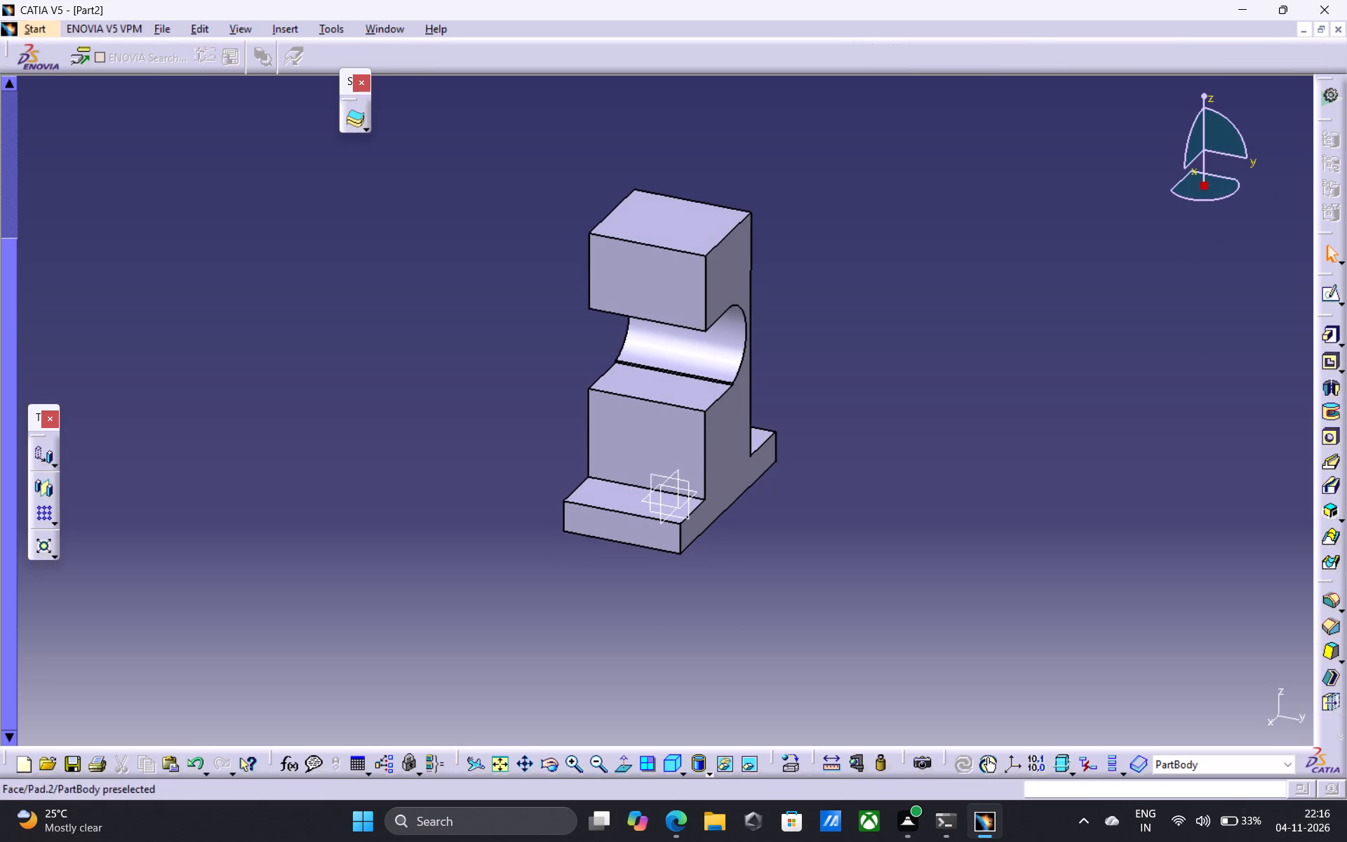
Fillet the edge where the notch side of the upright meets the base with a 20 mm radius.
click(619, 481)
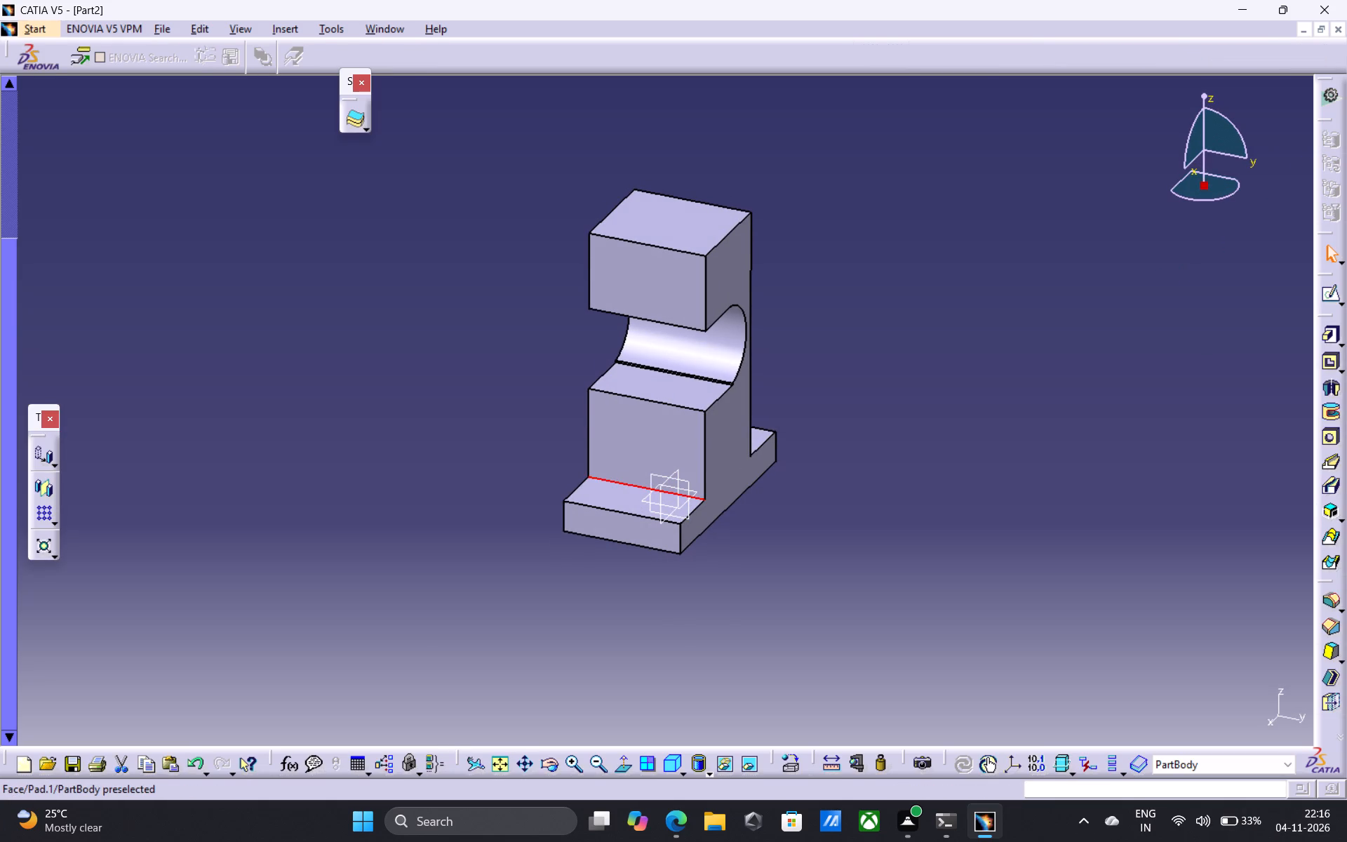
click(1330, 602)
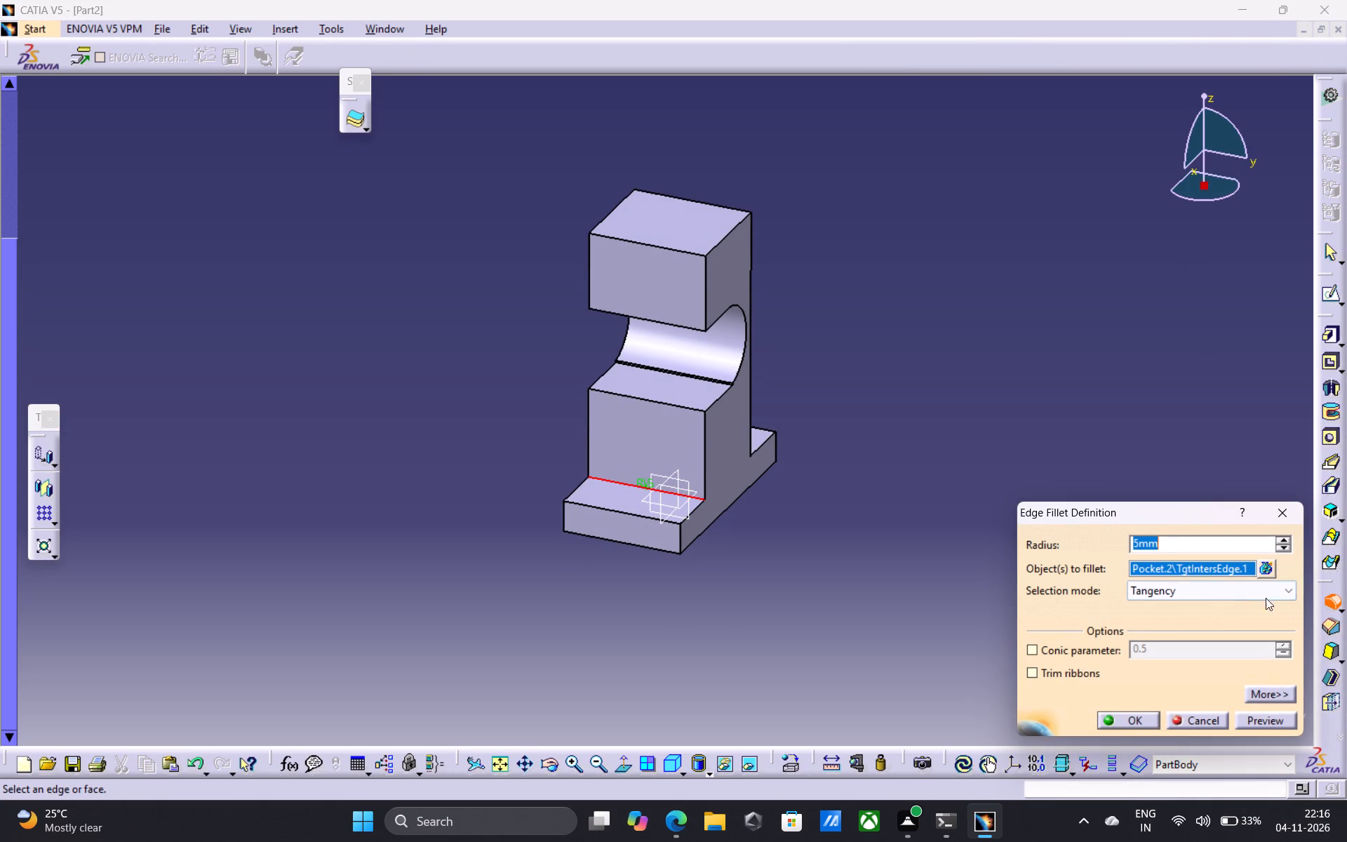
click(1139, 542)
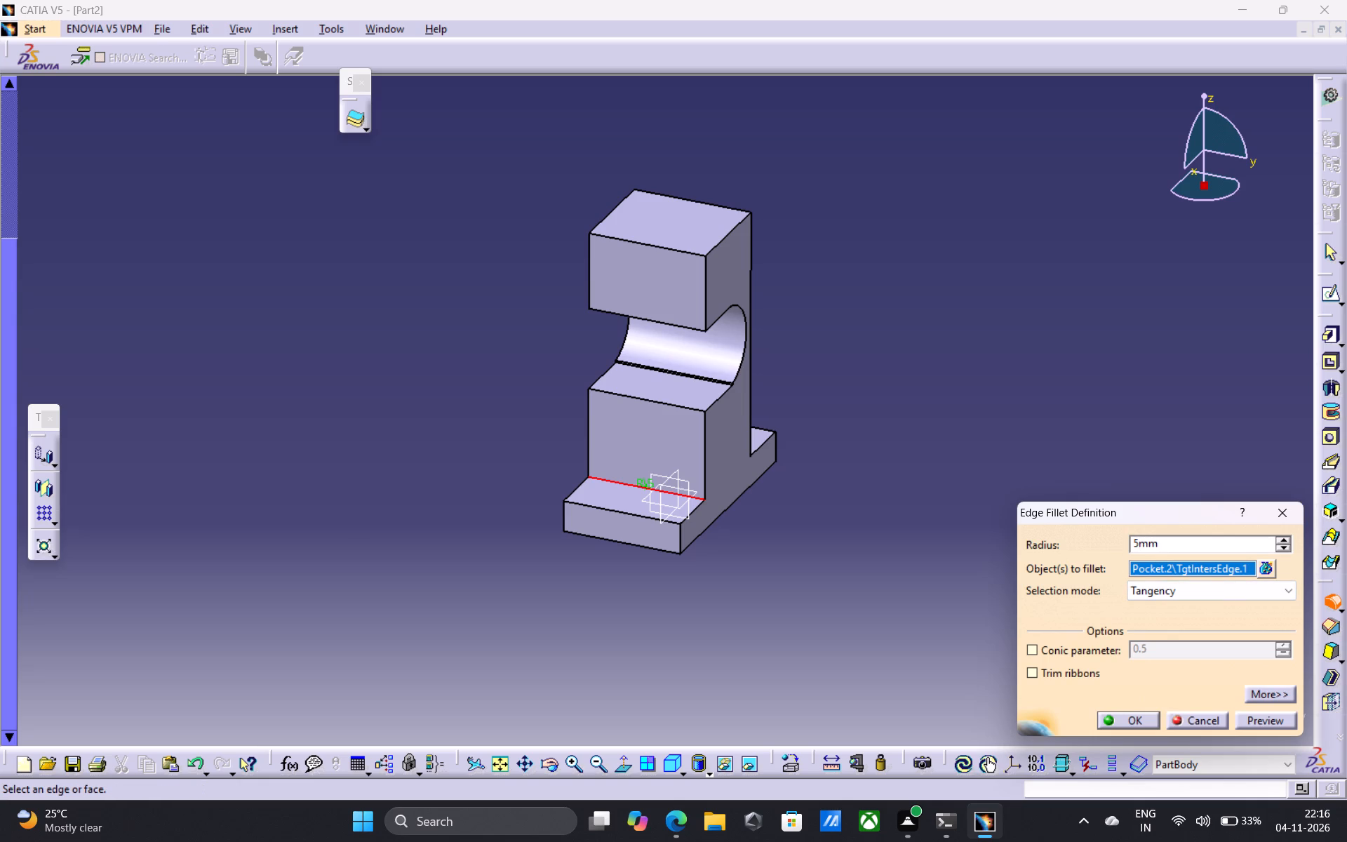
key(BackSpace)
text(20)
key(Return)
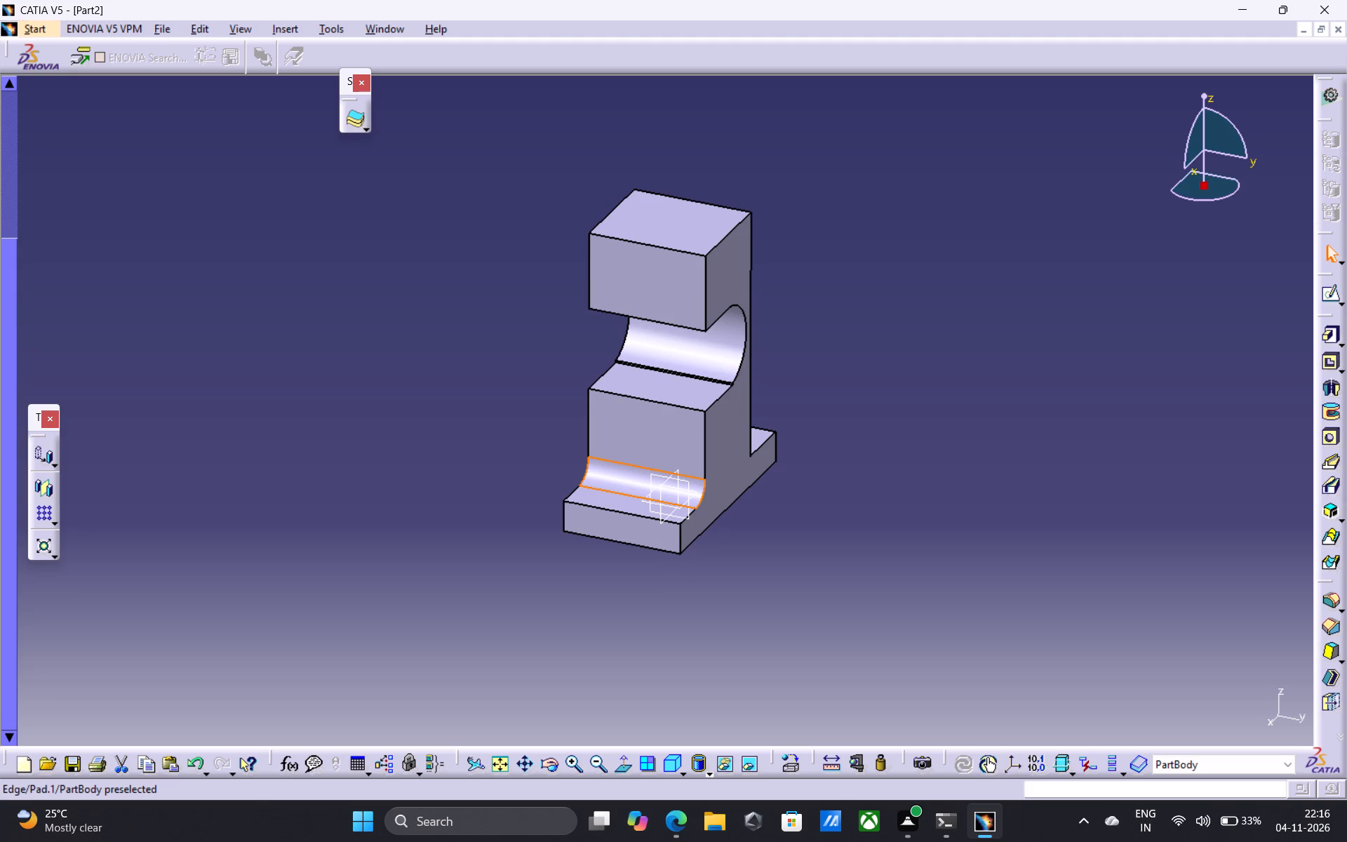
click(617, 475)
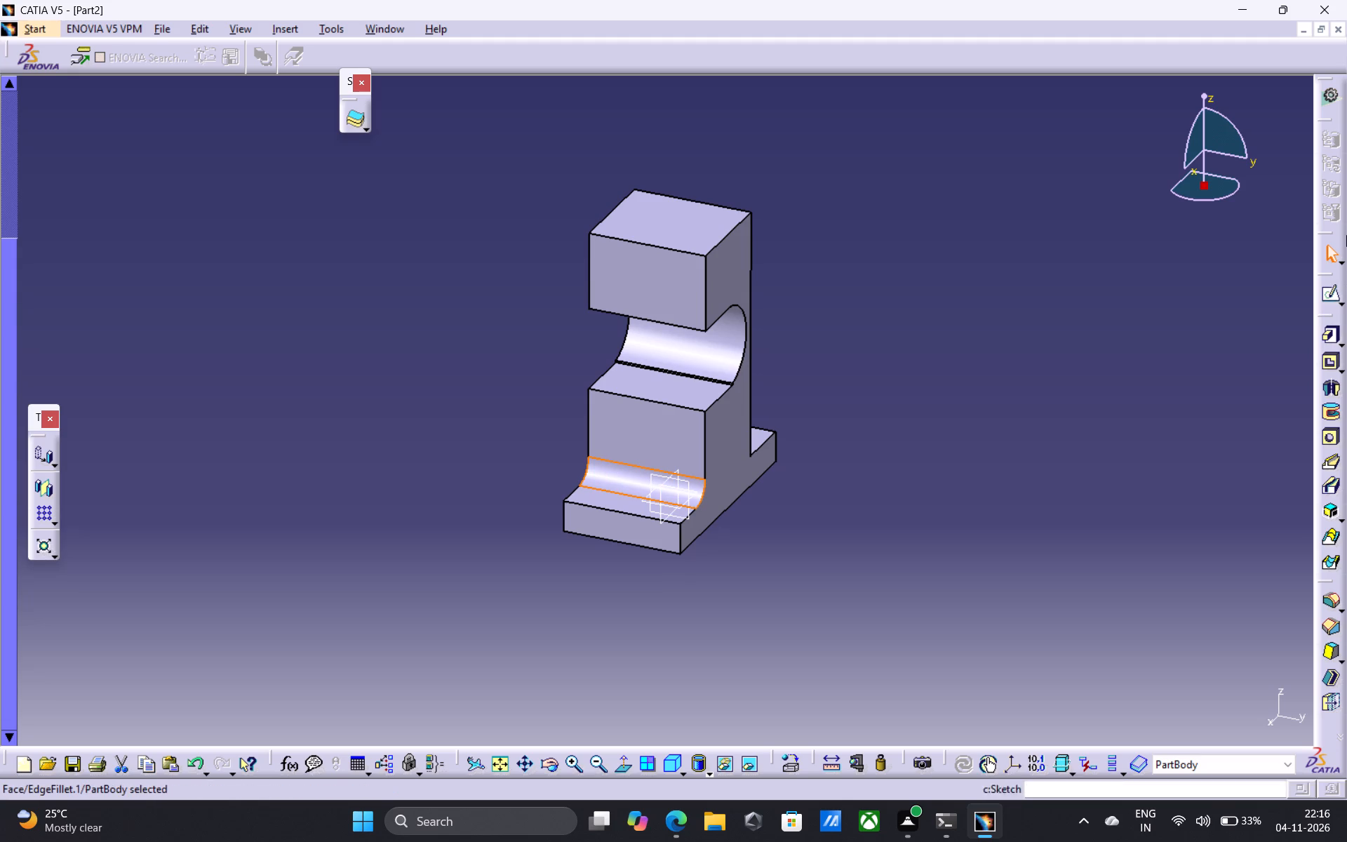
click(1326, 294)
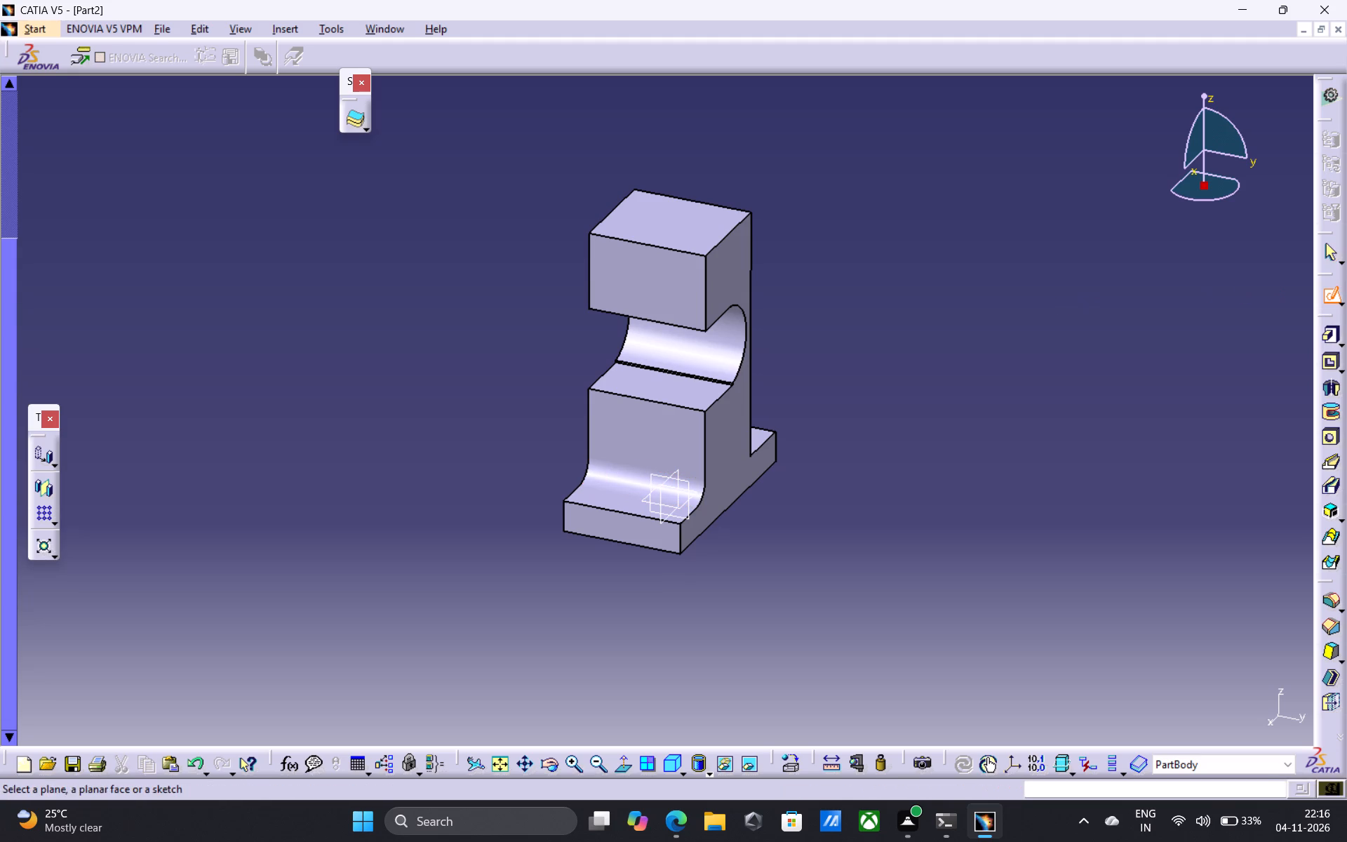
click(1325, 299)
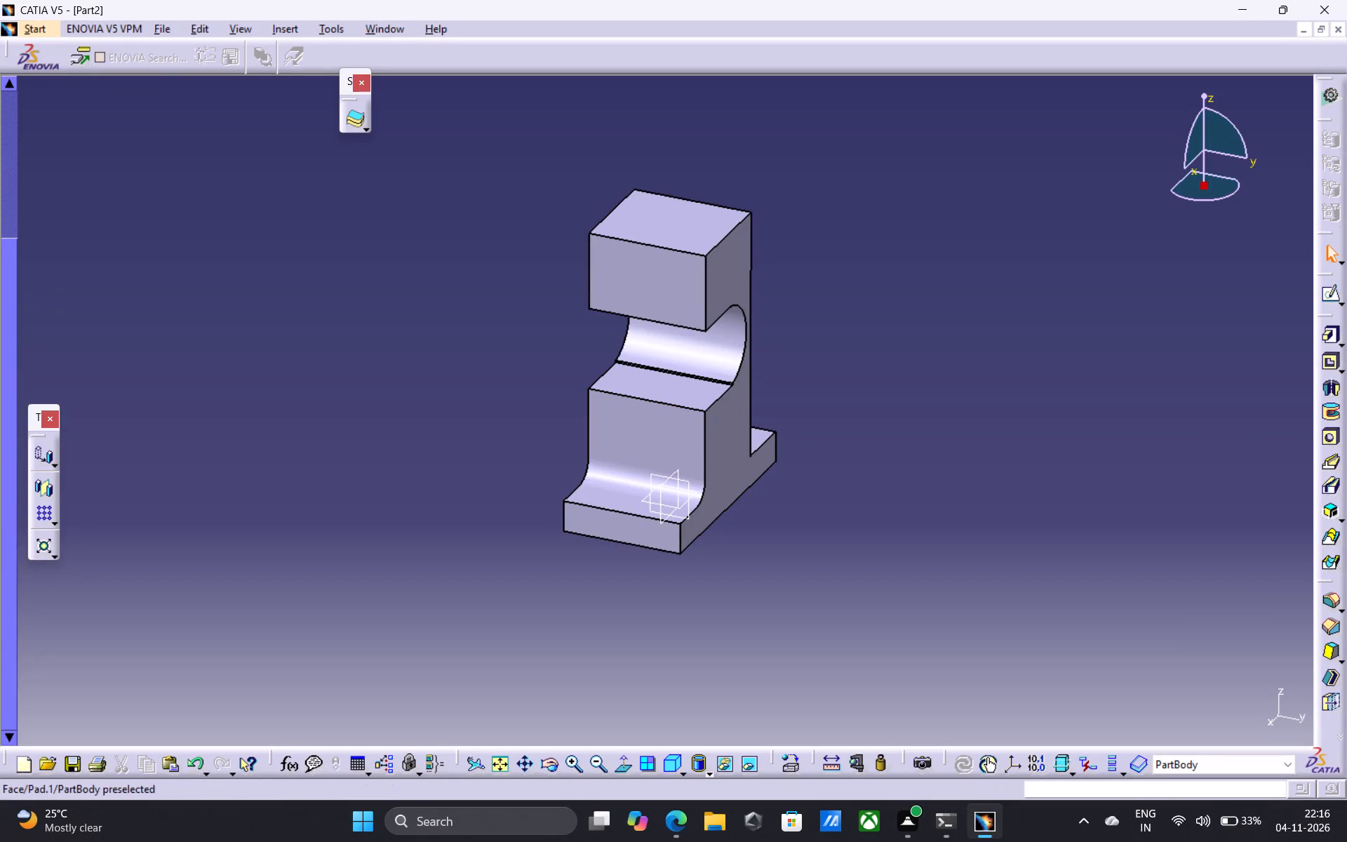
Open a sketch on the upright's flat face below the notch and draw a centred rectangle about 186 x 91 mm beside the part.
click(643, 420)
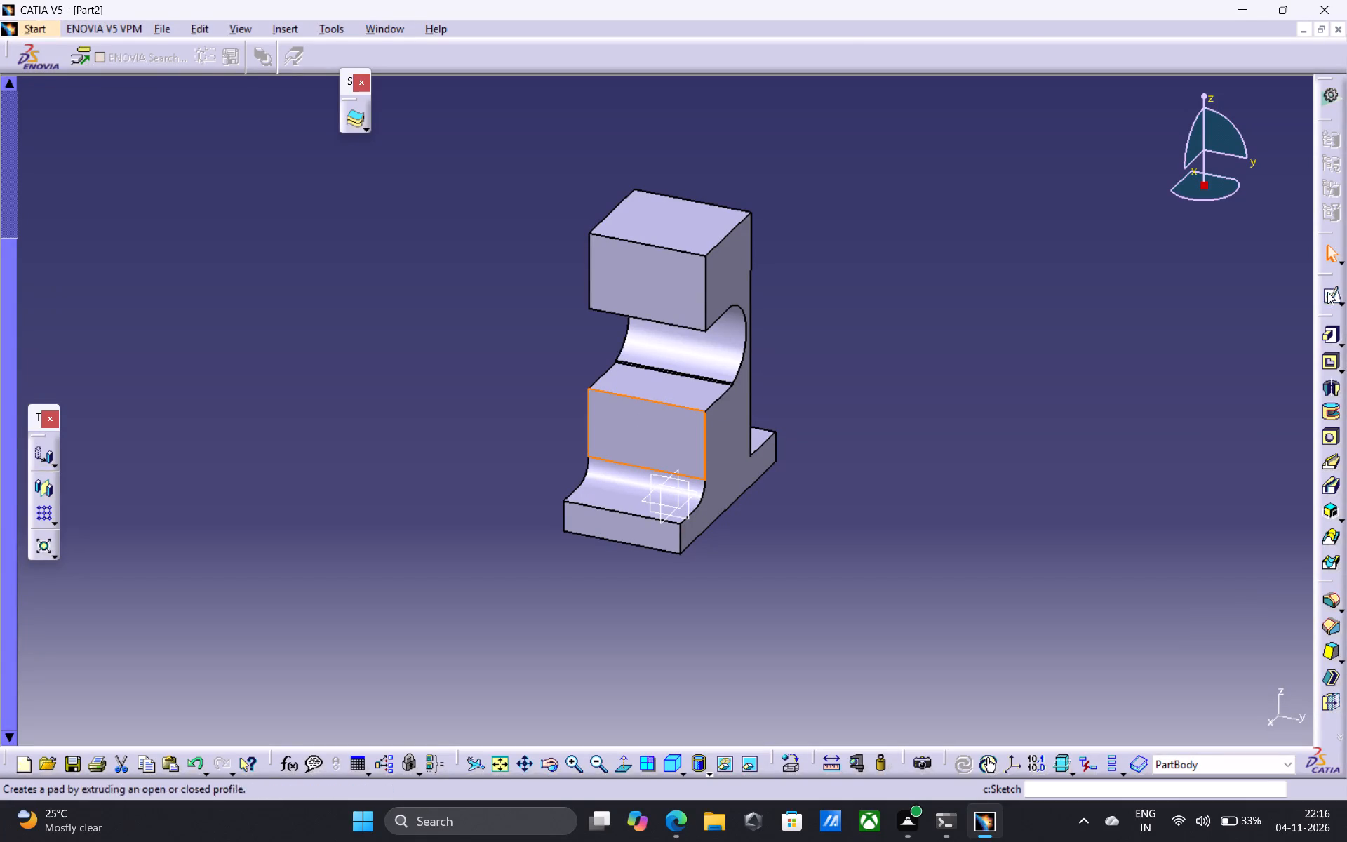
click(1327, 292)
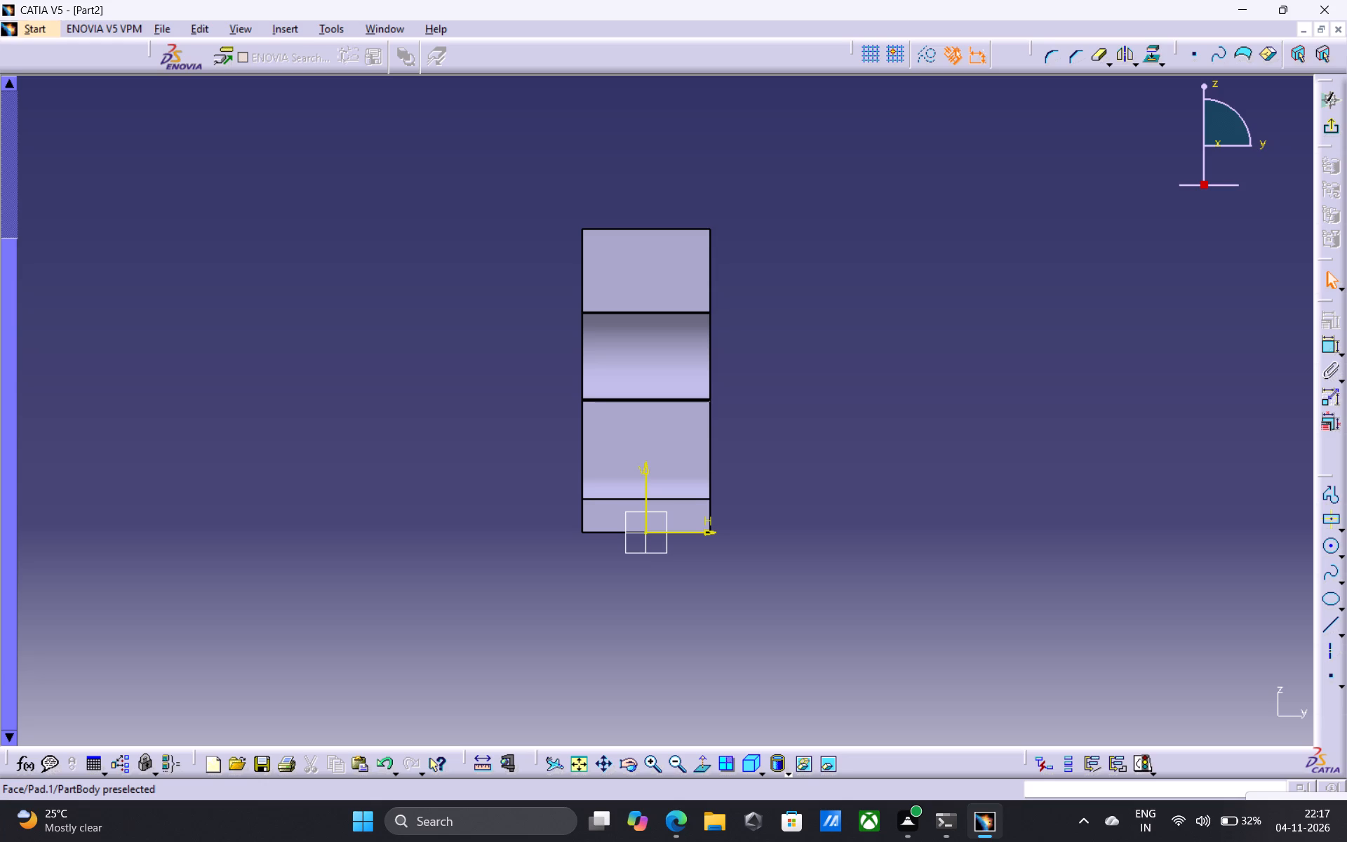
click(1332, 519)
click(1036, 536)
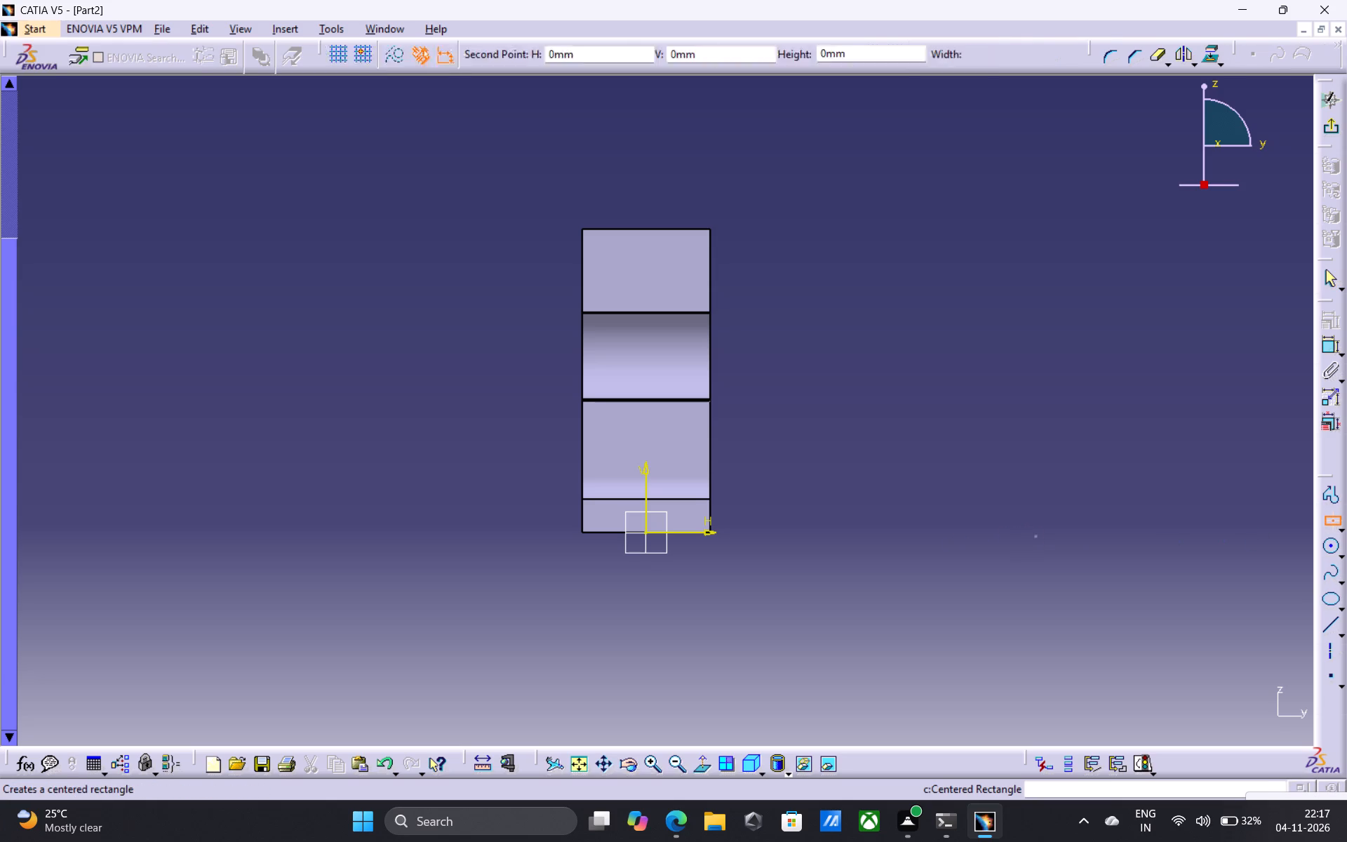
click(1139, 586)
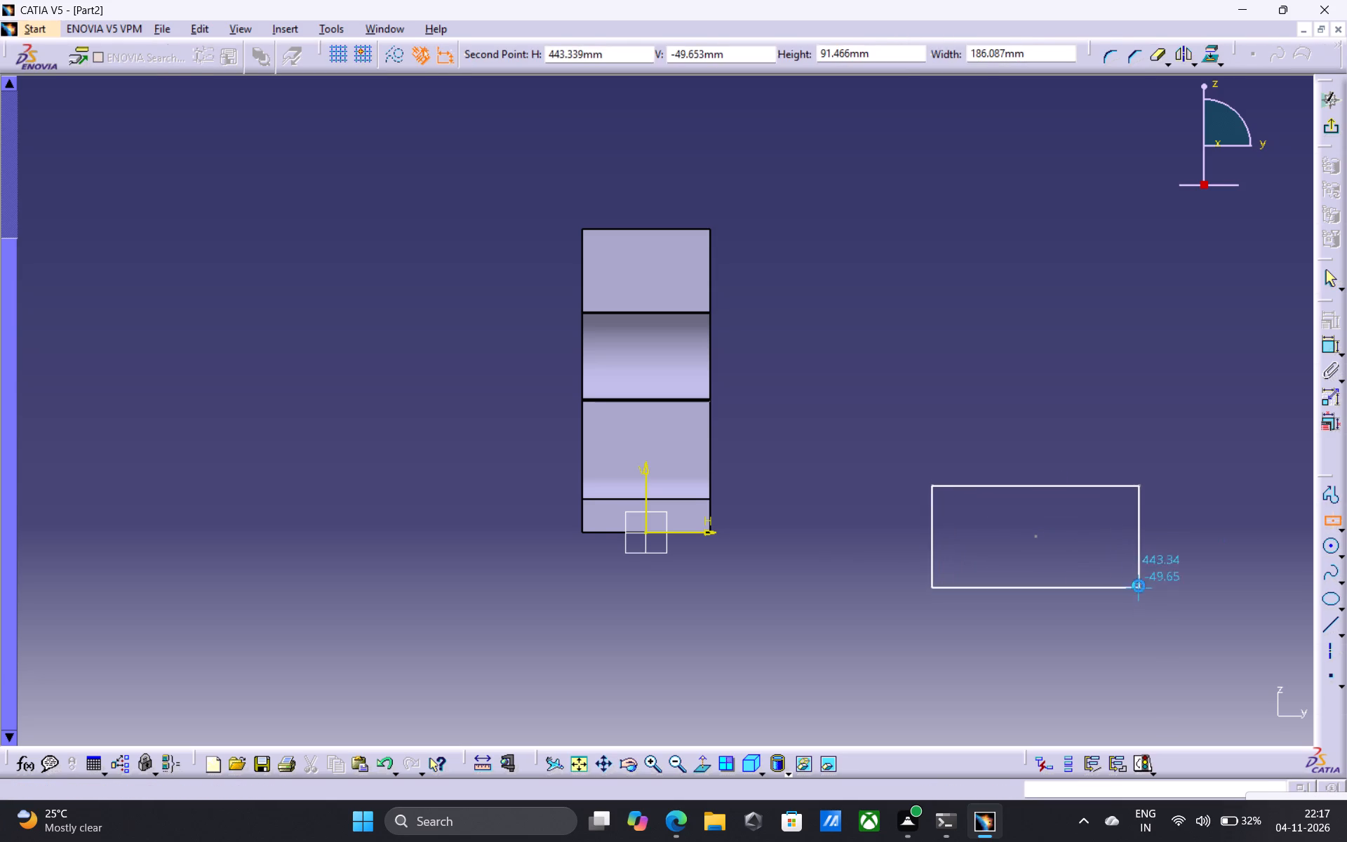
Dimension the rectangle's horizontal width and set it to 115 mm.
double_click(1327, 354)
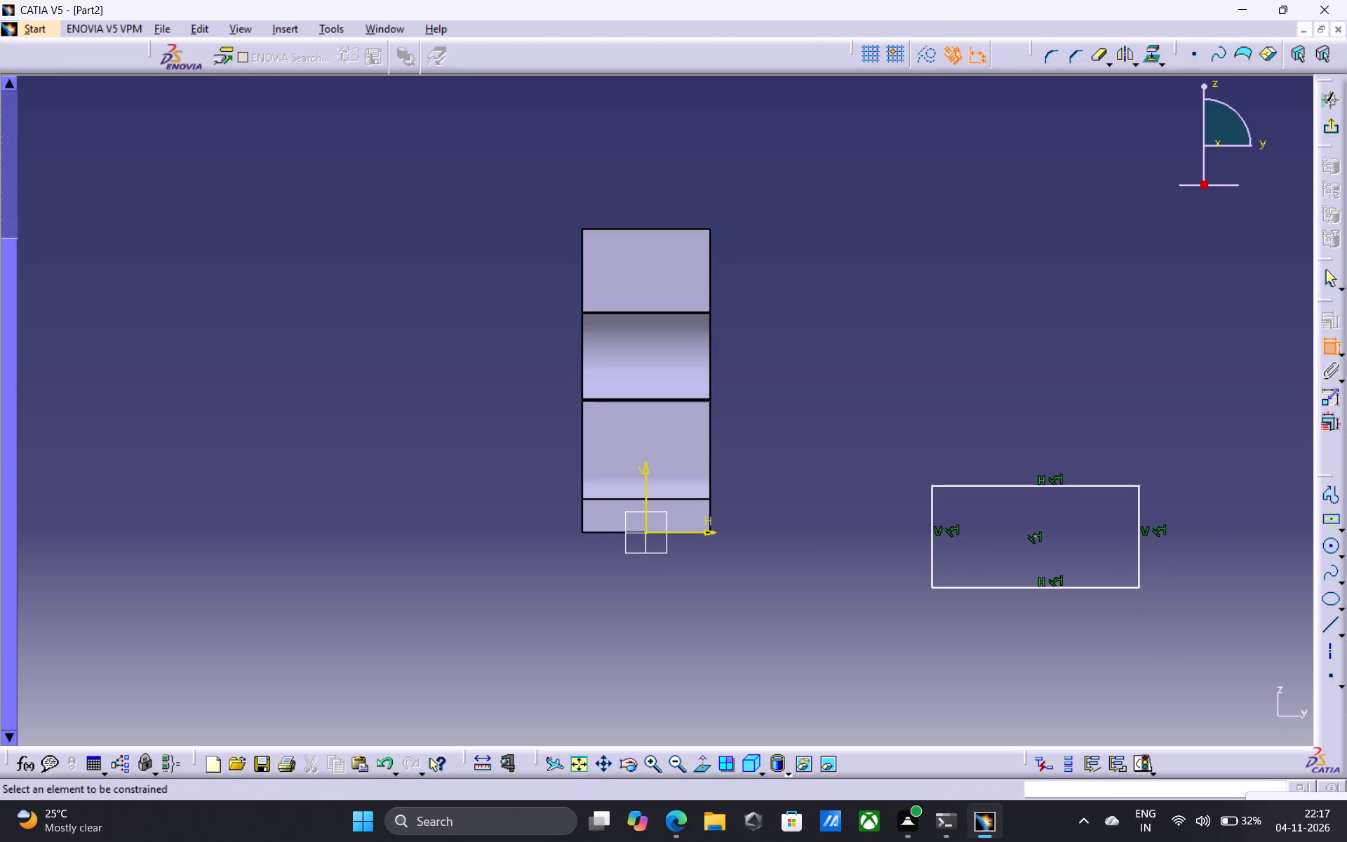
click(1080, 487)
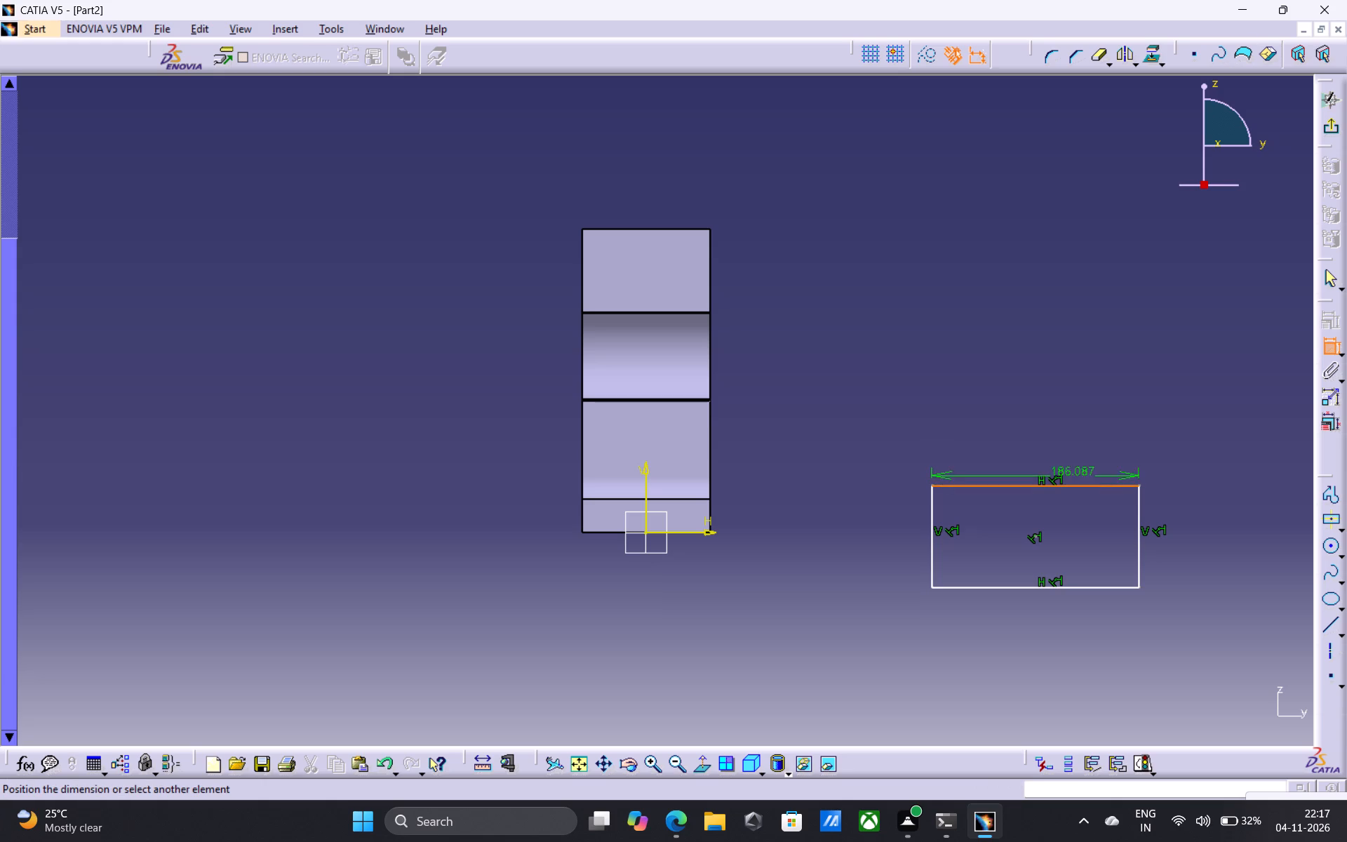
click(1043, 451)
double_click(1042, 441)
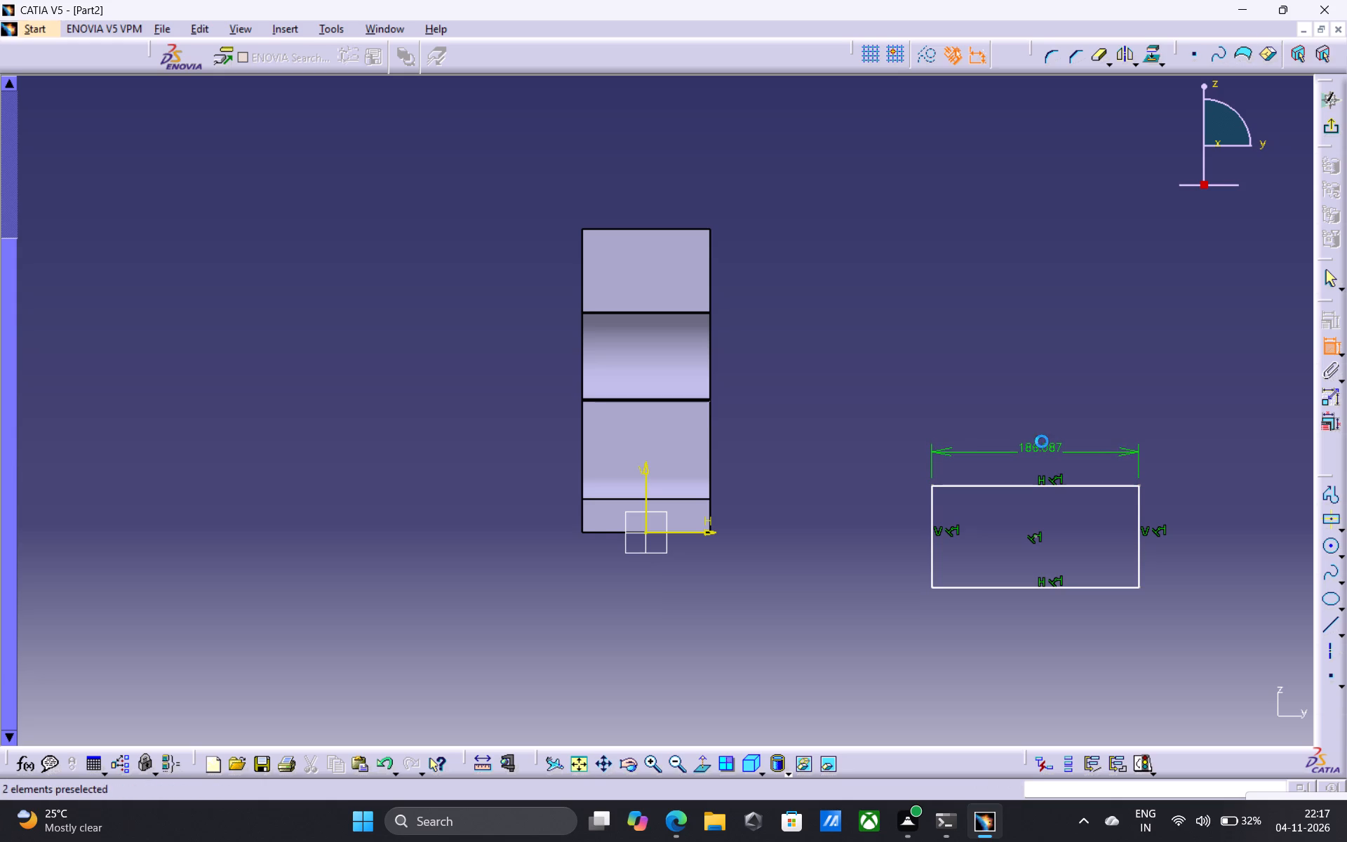
text(11)
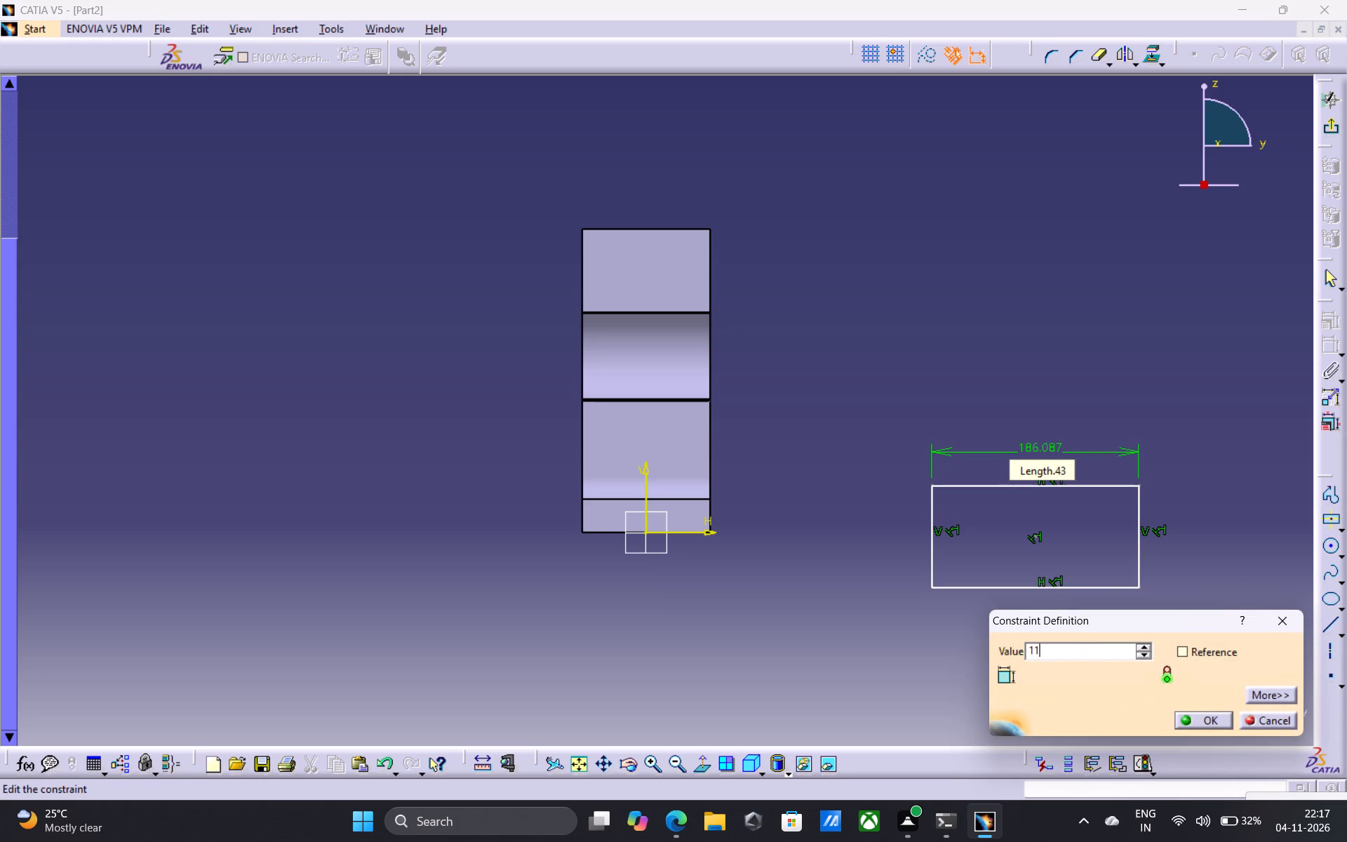
key(5)
key(Return)
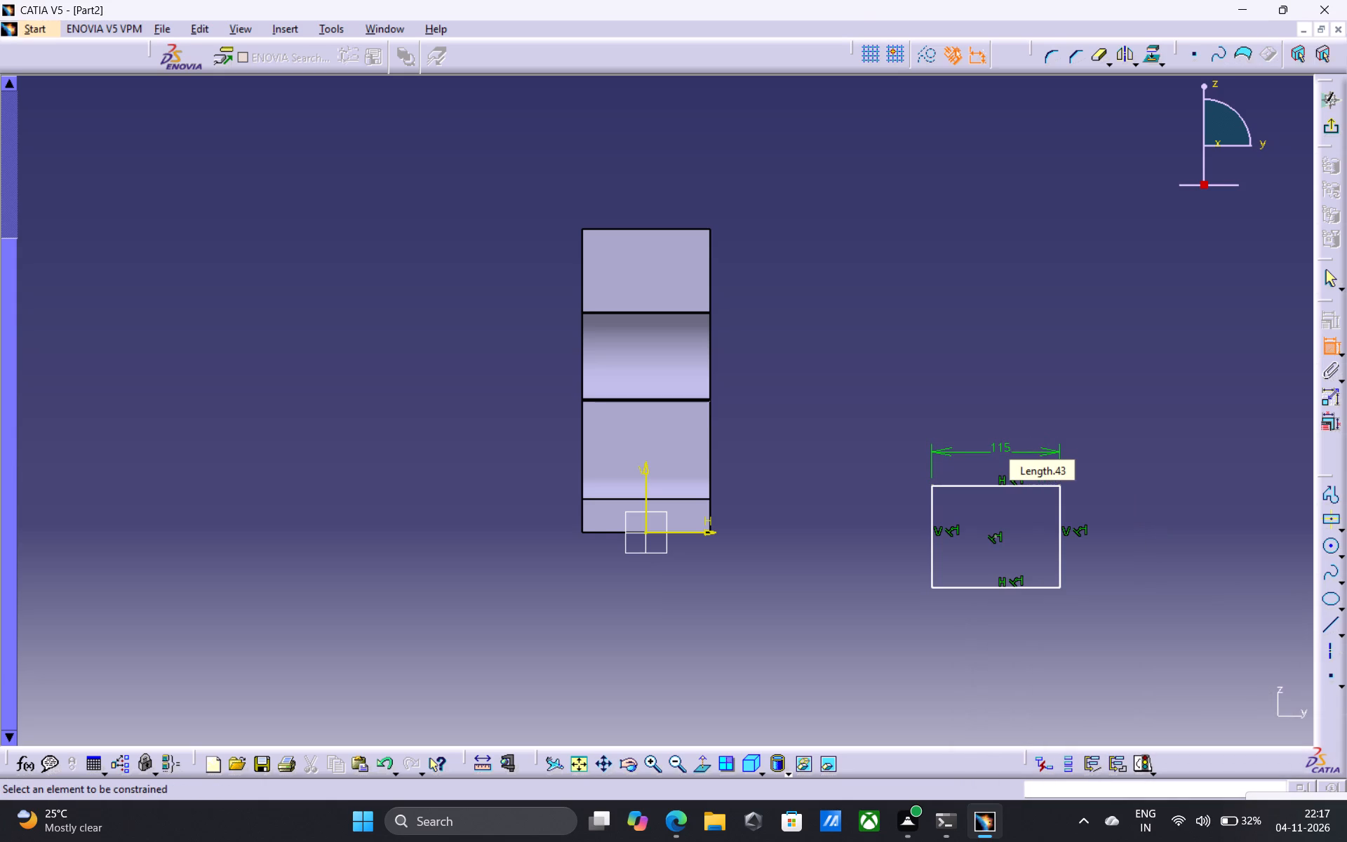
Dimension the rectangle's vertical height and set it to 56 mm.
click(1061, 542)
scroll(1118, 552, down, 1)
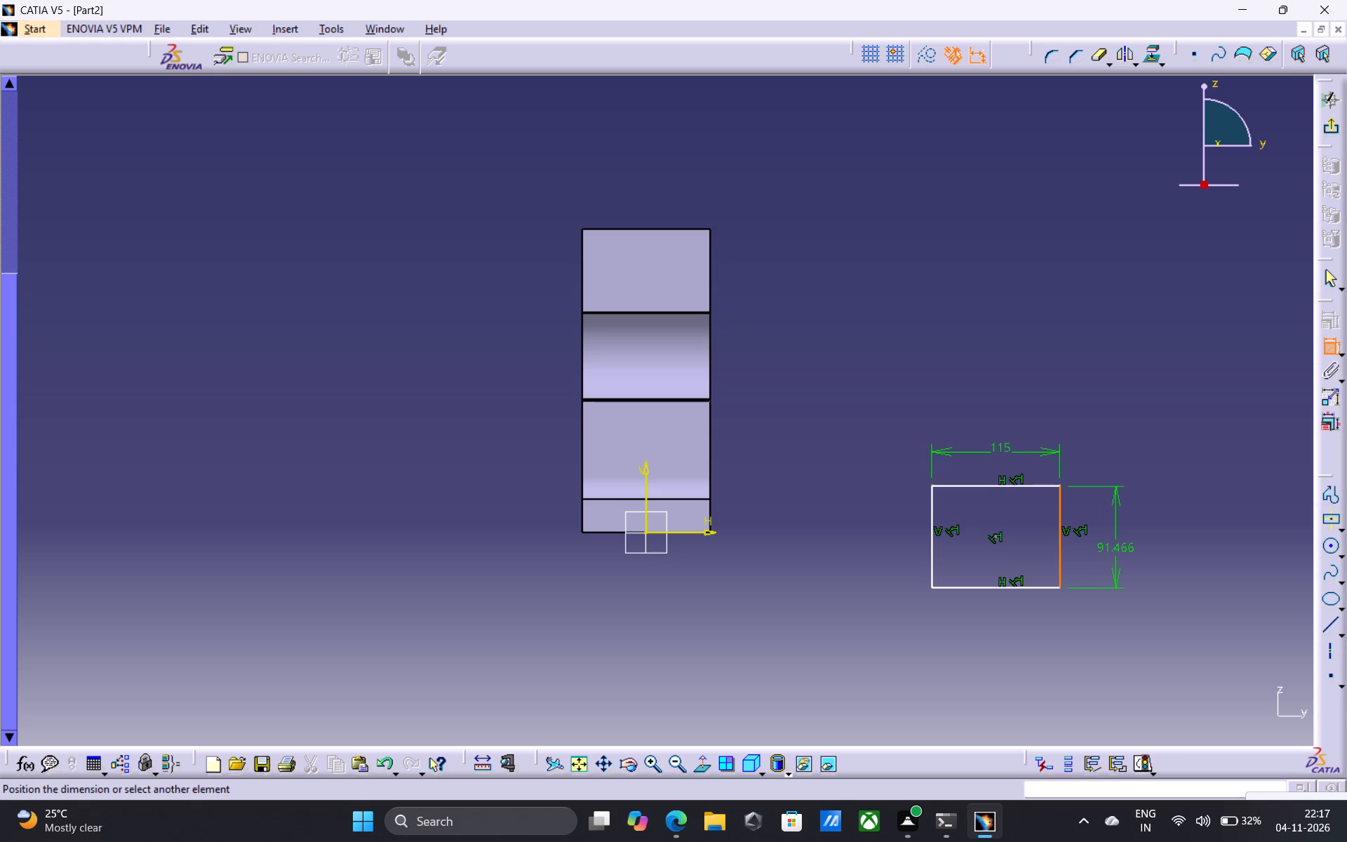
text(56)
key(Return)
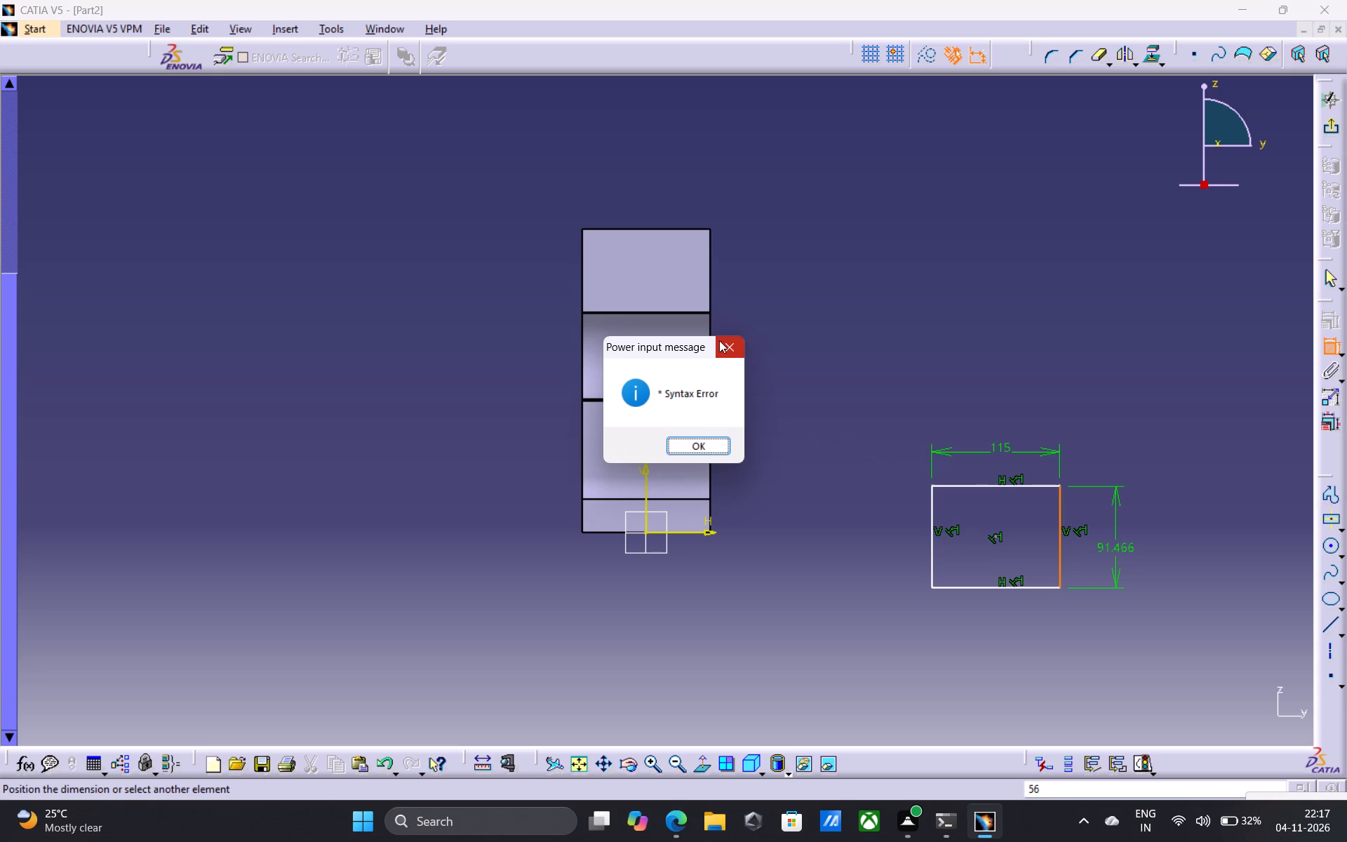
click(737, 342)
double_click(1124, 549)
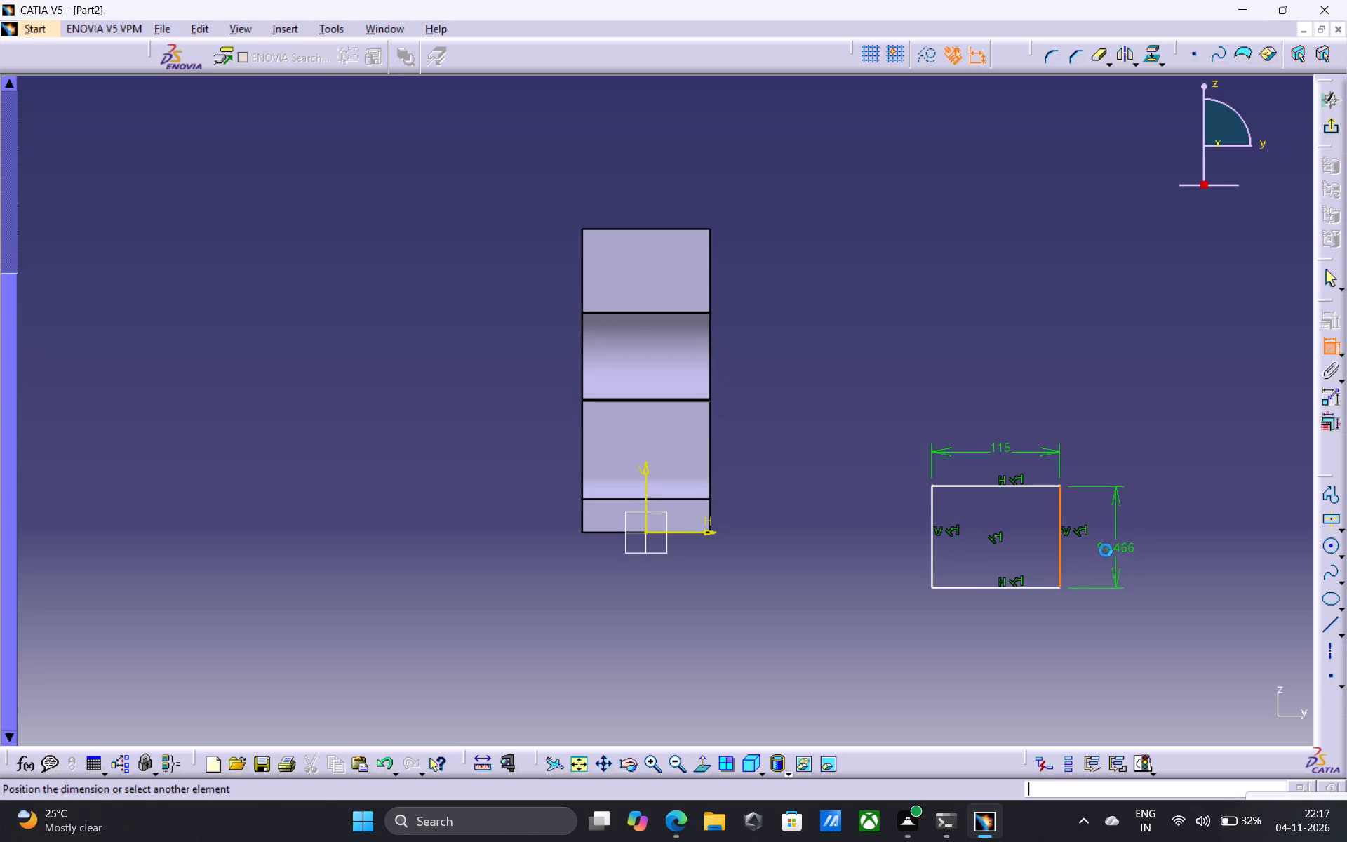
double_click(1118, 550)
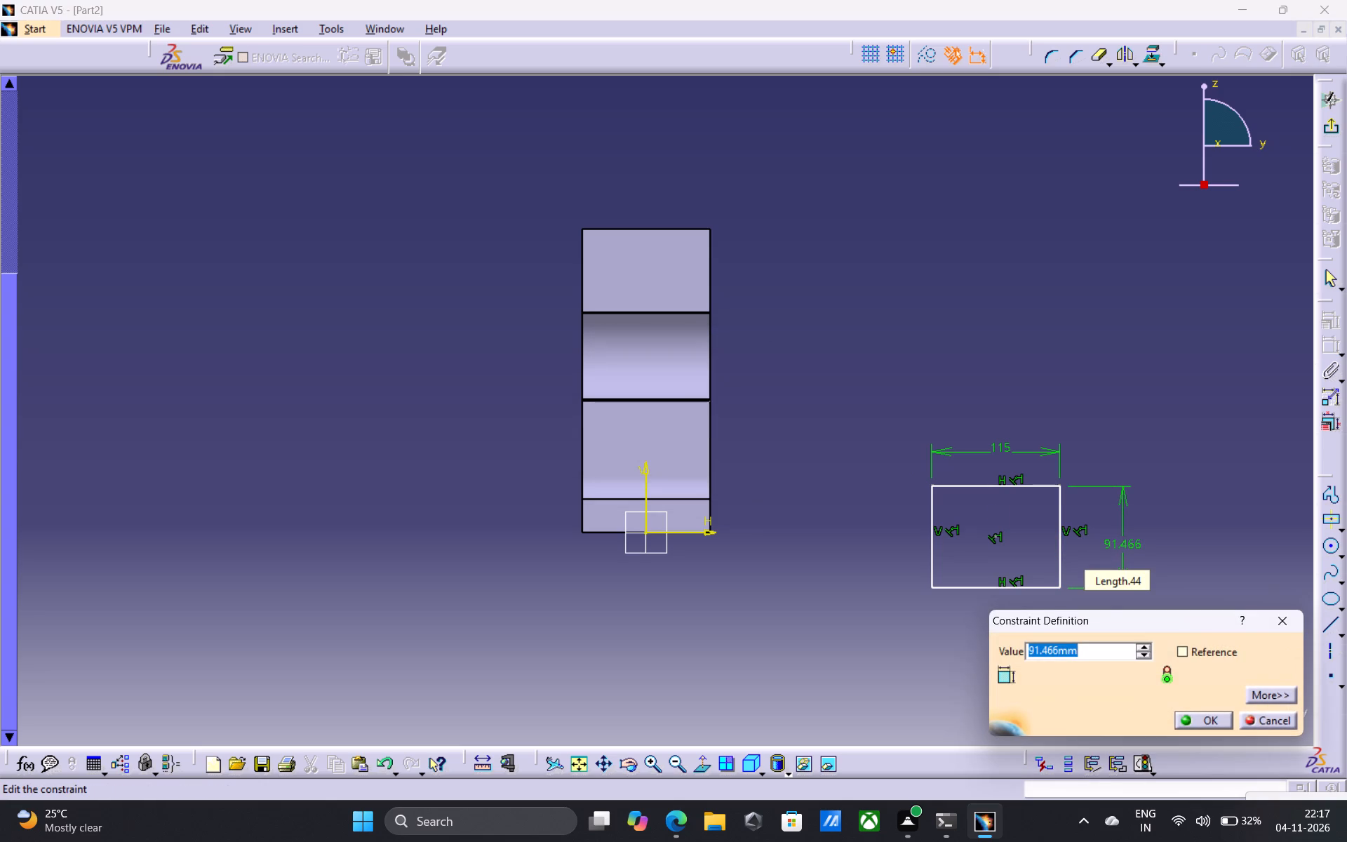
text(56)
key(Return)
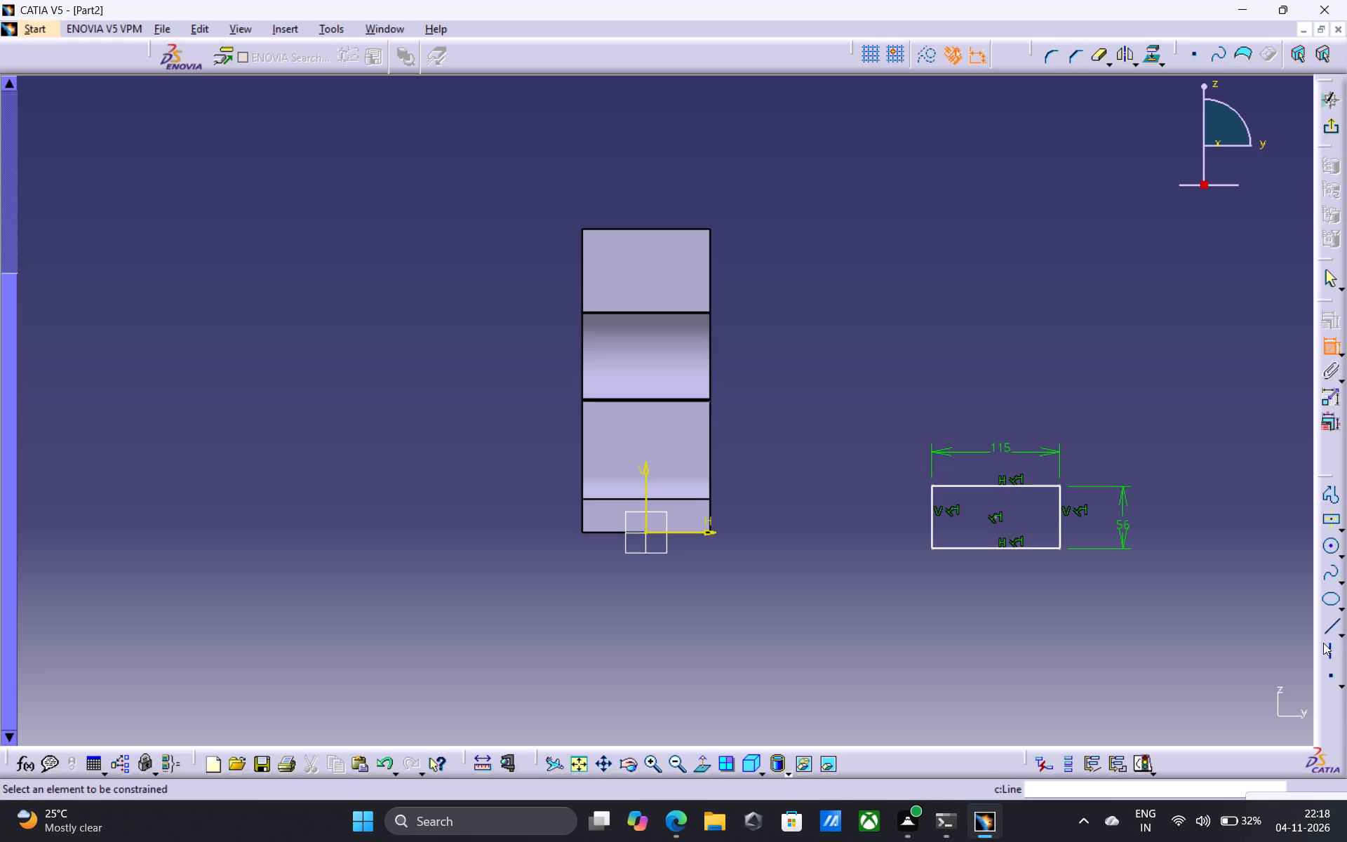
Draw a second, smaller centred rectangle about 76 mm wide below the 115 x 56 mm rectangle.
click(1330, 520)
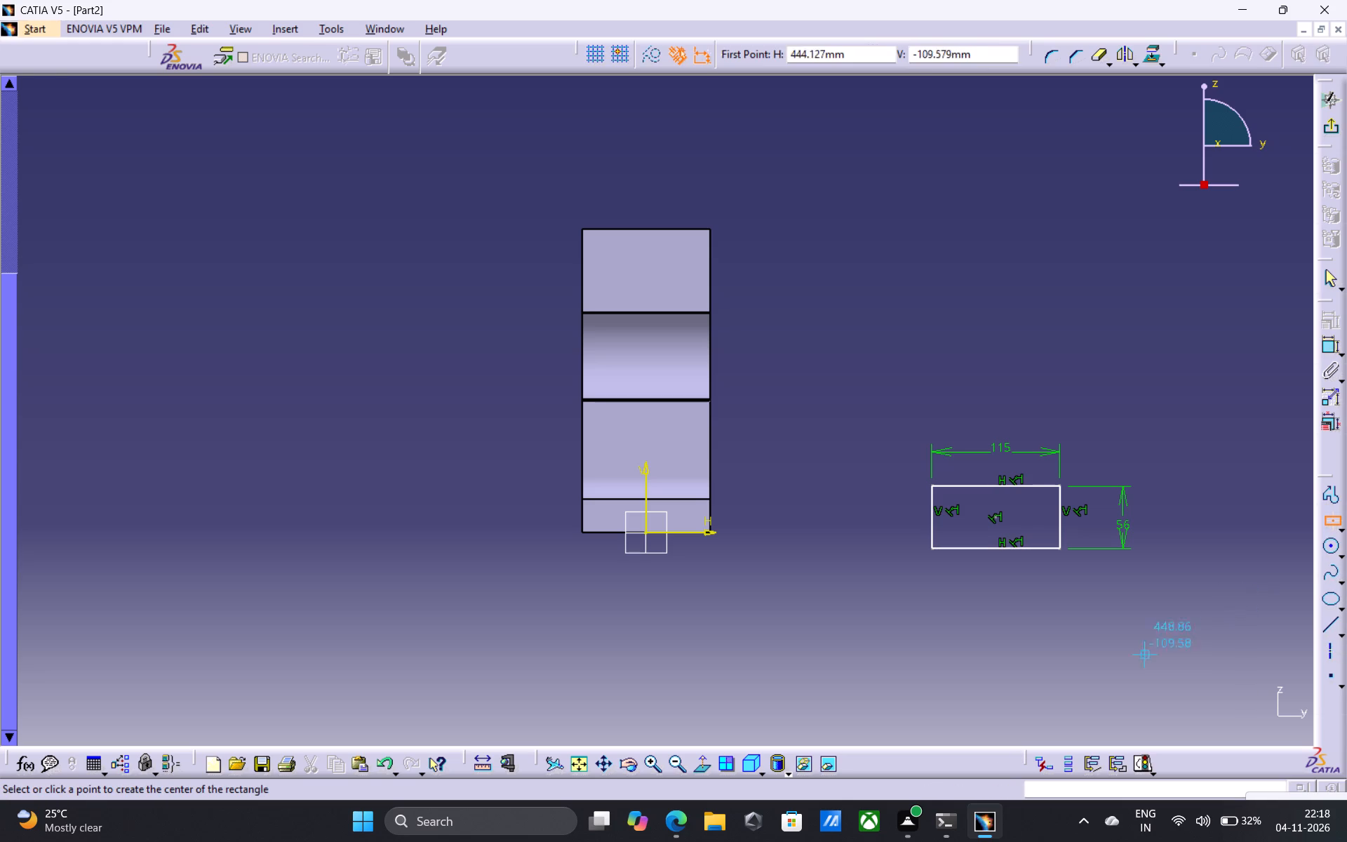
drag(1066, 646, 1074, 646)
click(1109, 659)
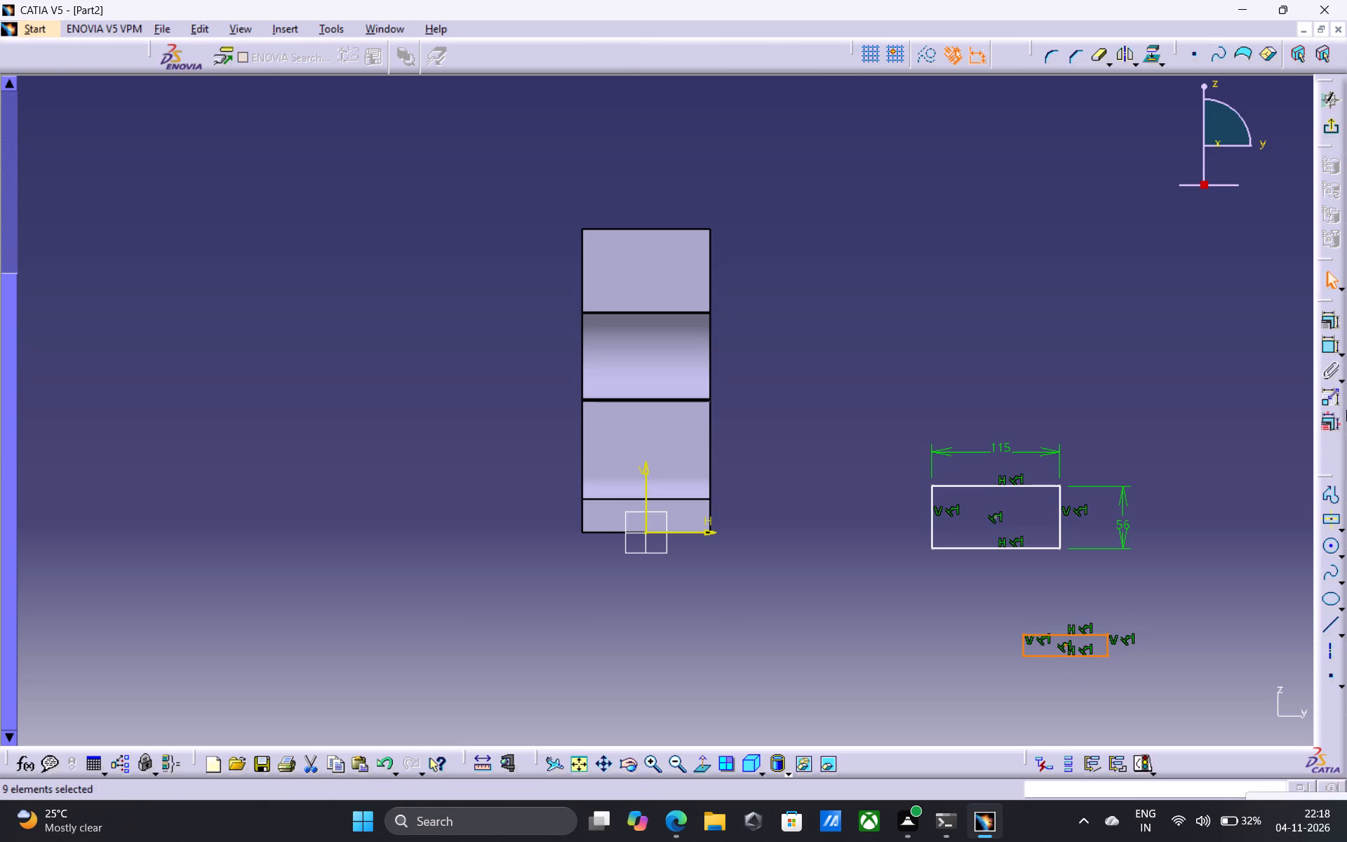
Dimension the smaller rectangle's horizontal width and set it to 32 mm.
click(1328, 350)
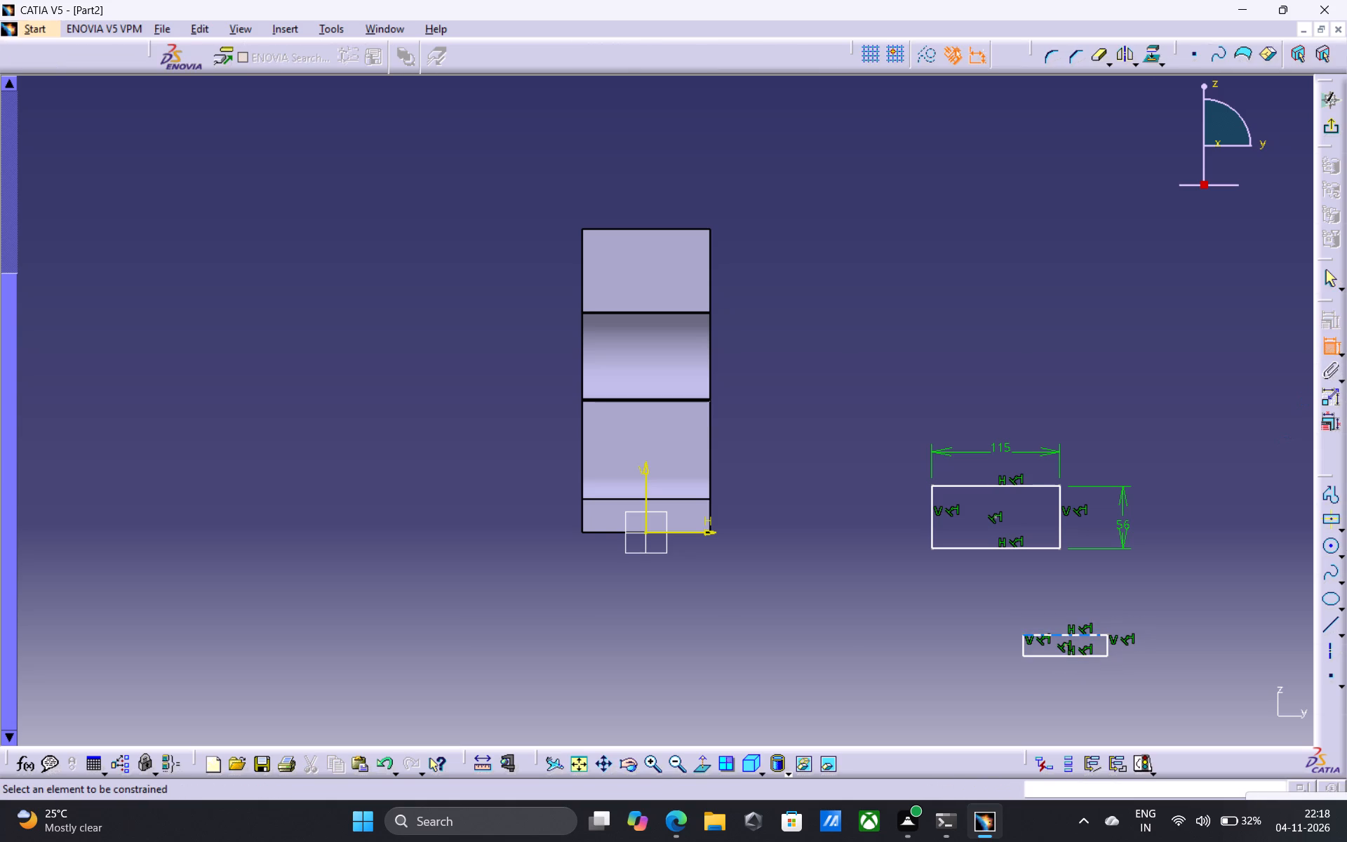
drag(1054, 635, 1054, 629)
click(1061, 613)
double_click(1061, 606)
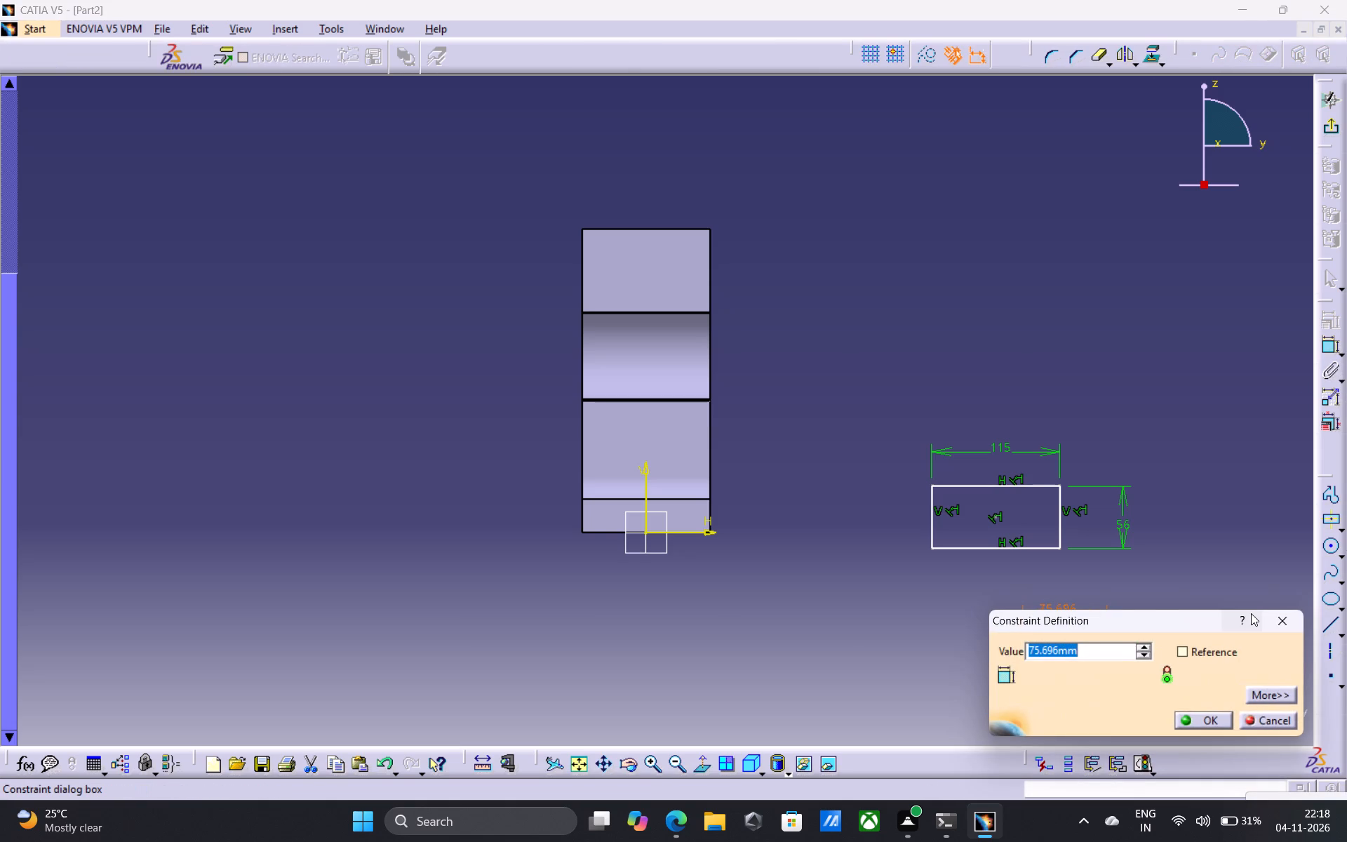
key(BackSpace)
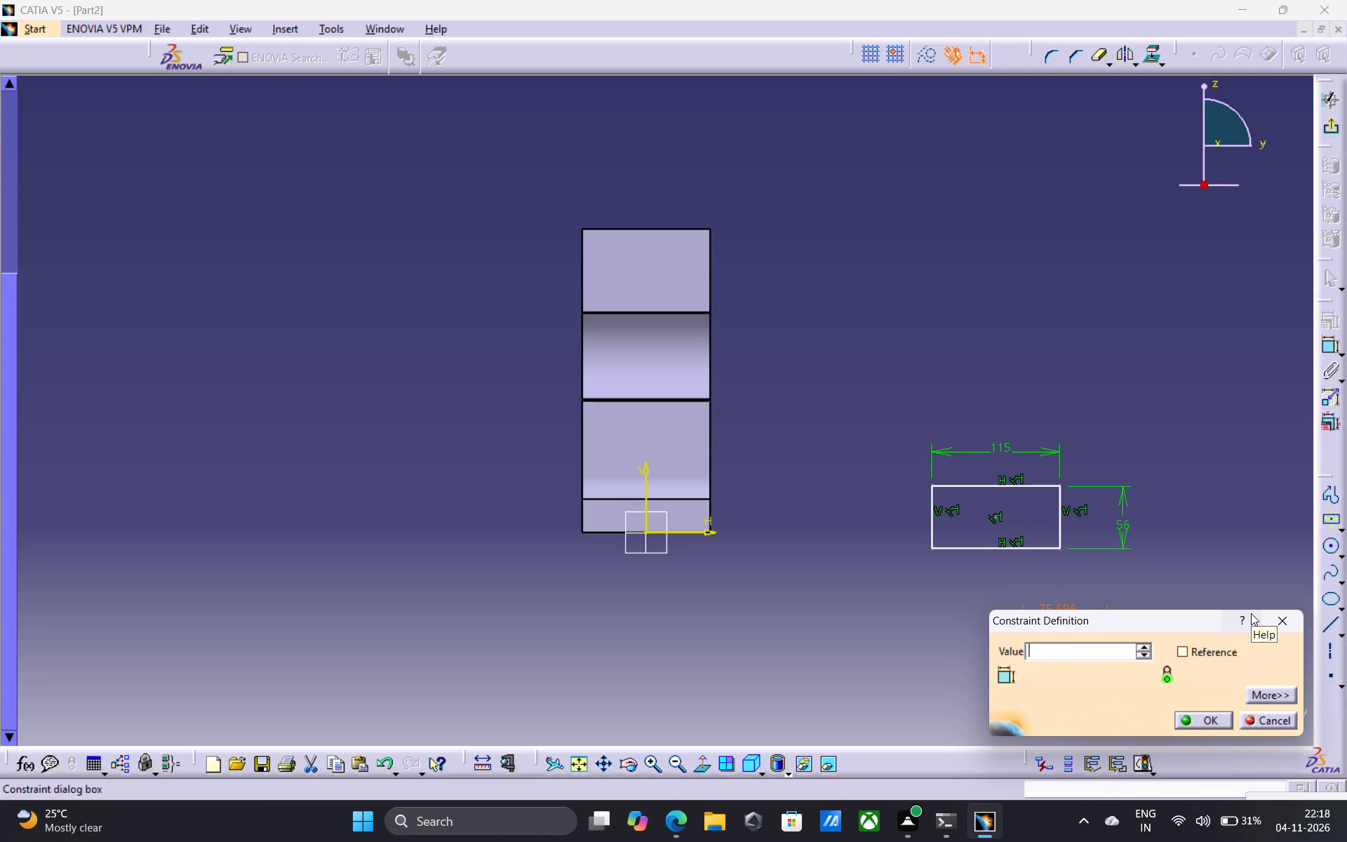
text(32)
key(Return)
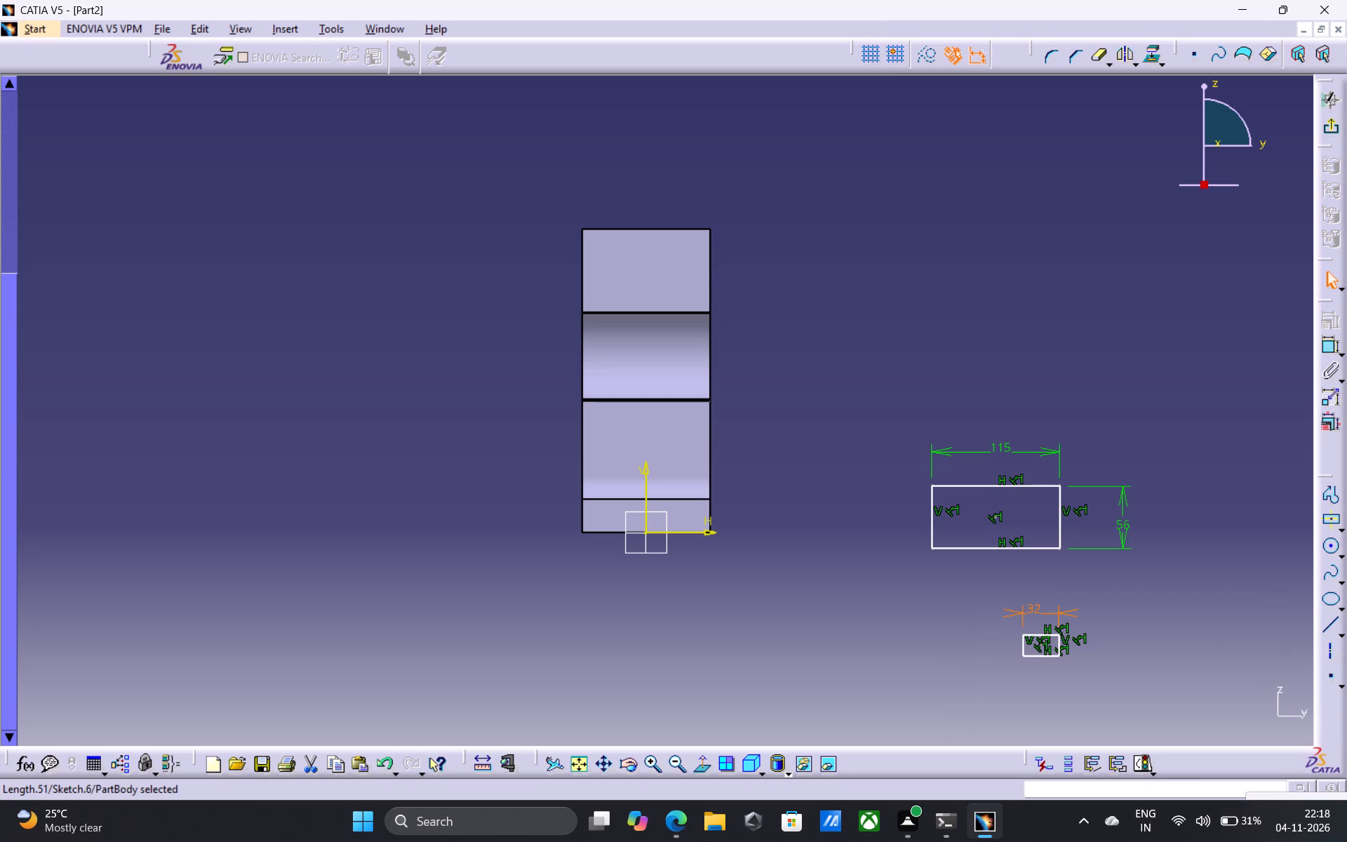
Set the smaller rectangle's horizontal width to 60 mm.
double_click(1035, 609)
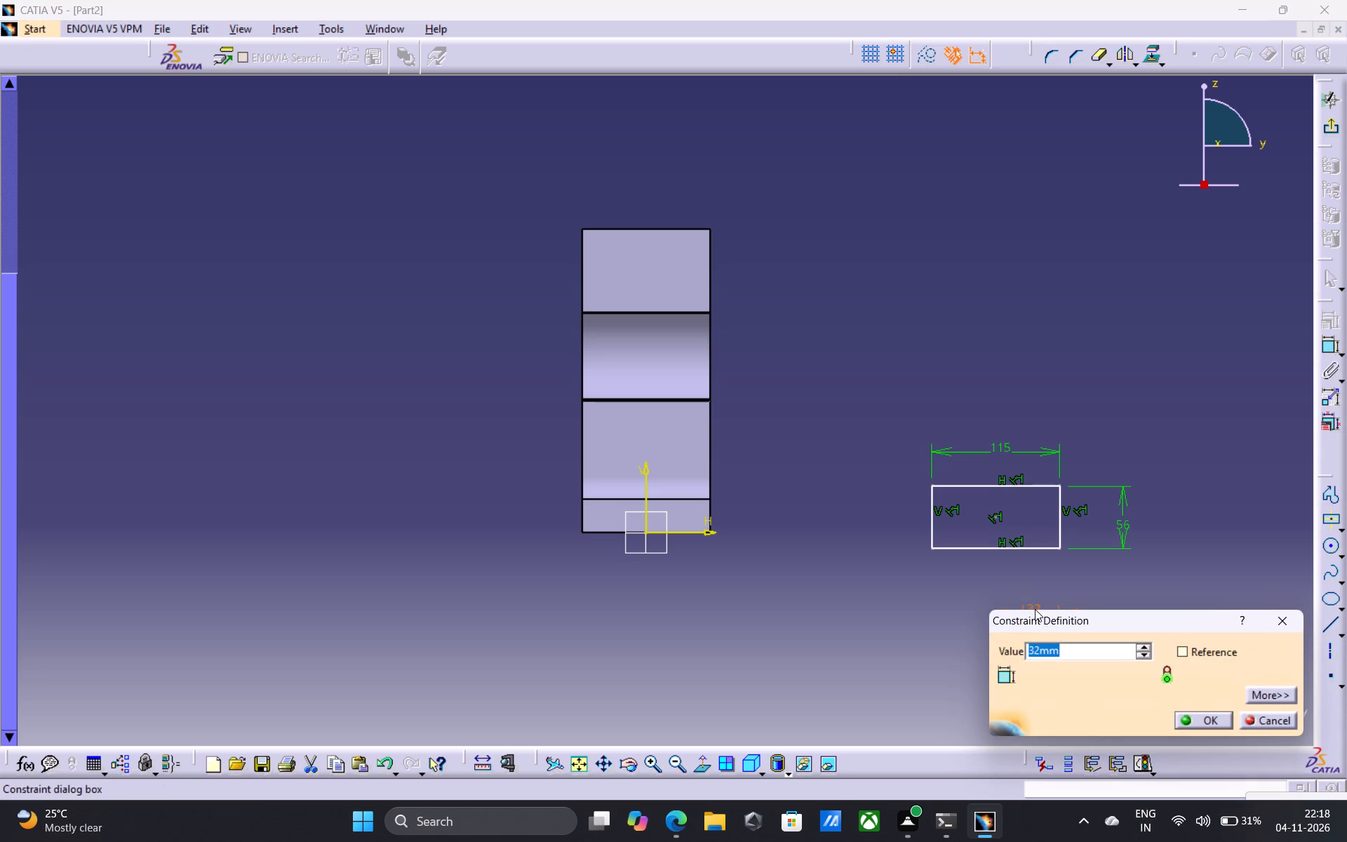
text(60)
key(Return)
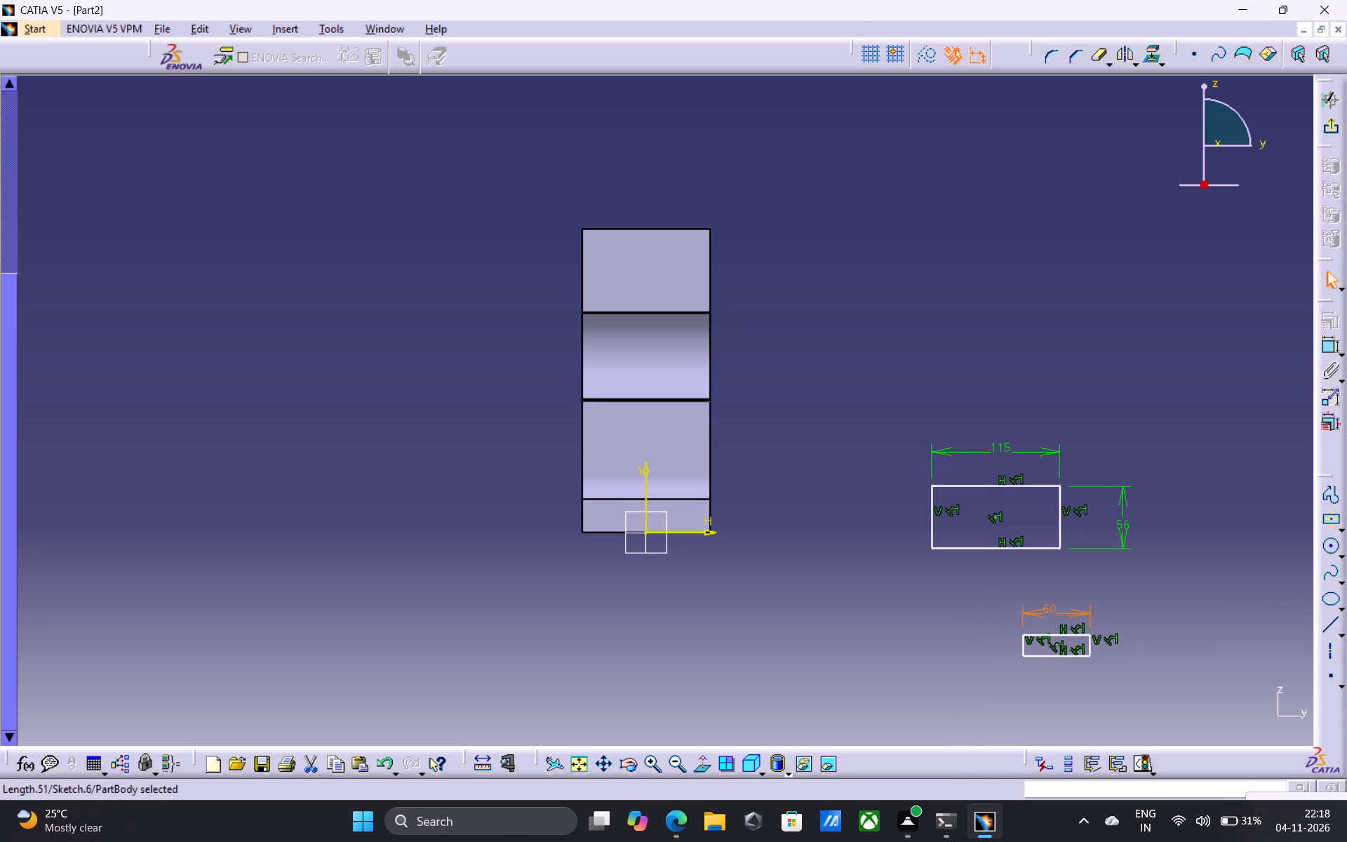
Dimension the smaller rectangle's vertical height and set it to 32 mm.
click(1093, 644)
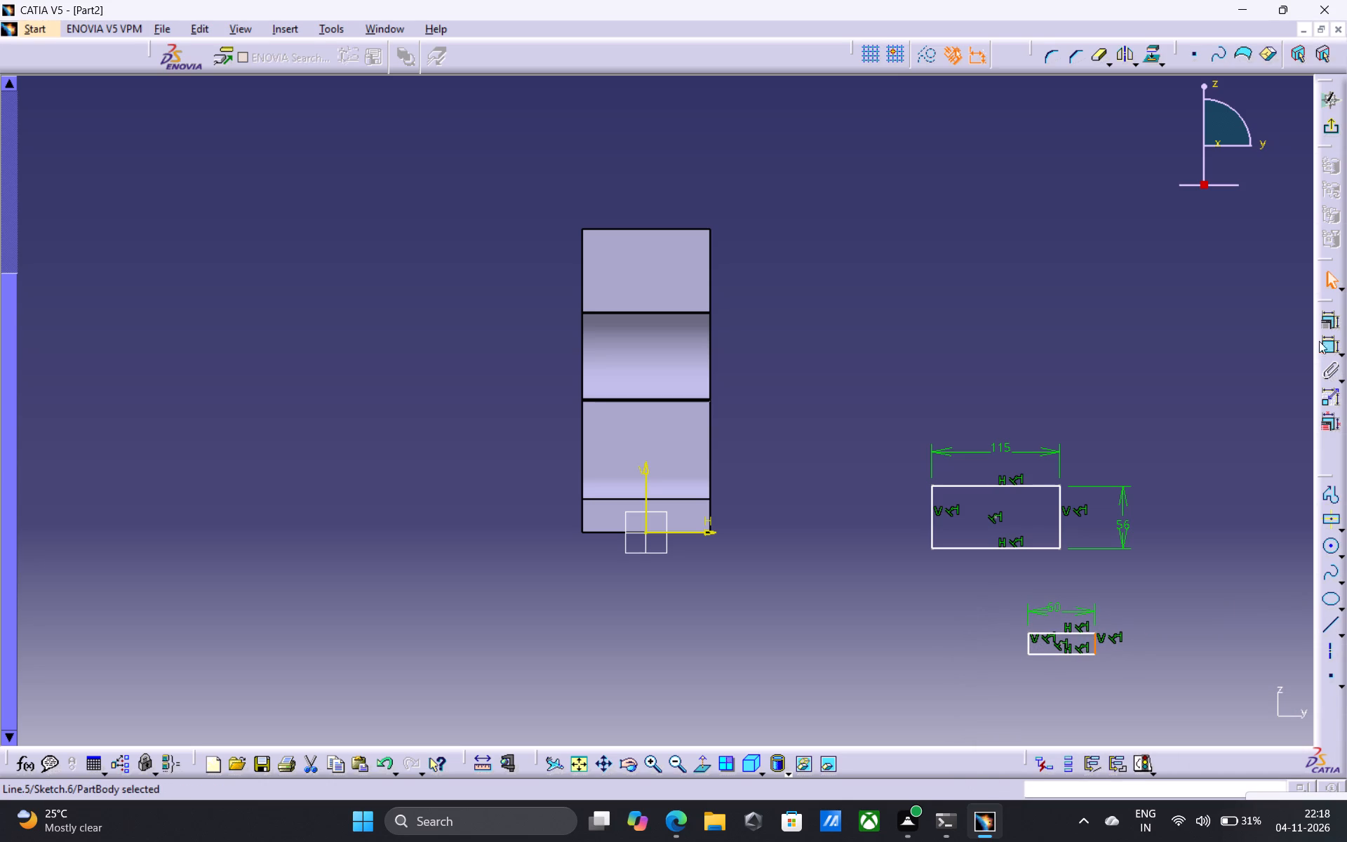
click(1334, 349)
click(1197, 641)
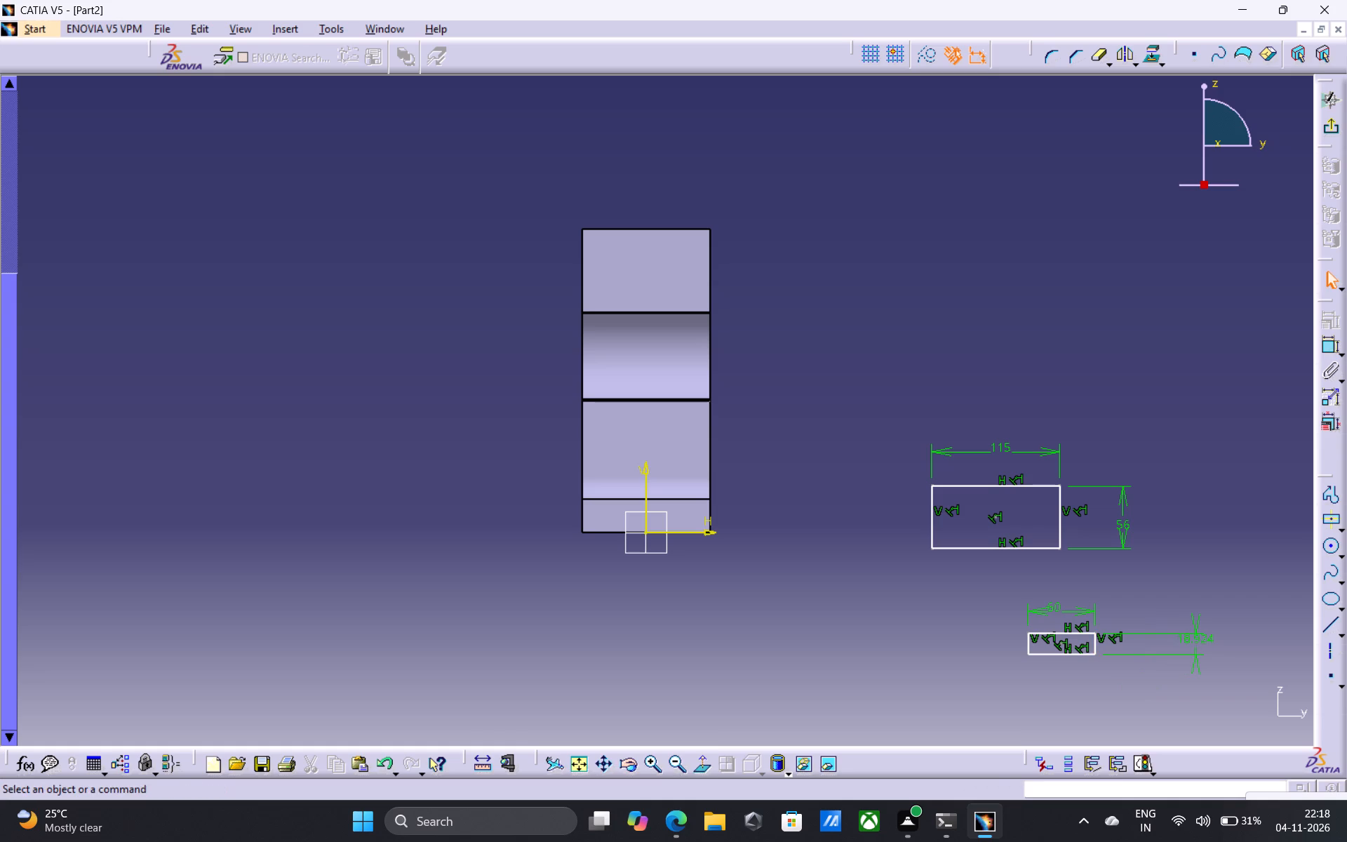
double_click(1199, 638)
text(32)
key(Return)
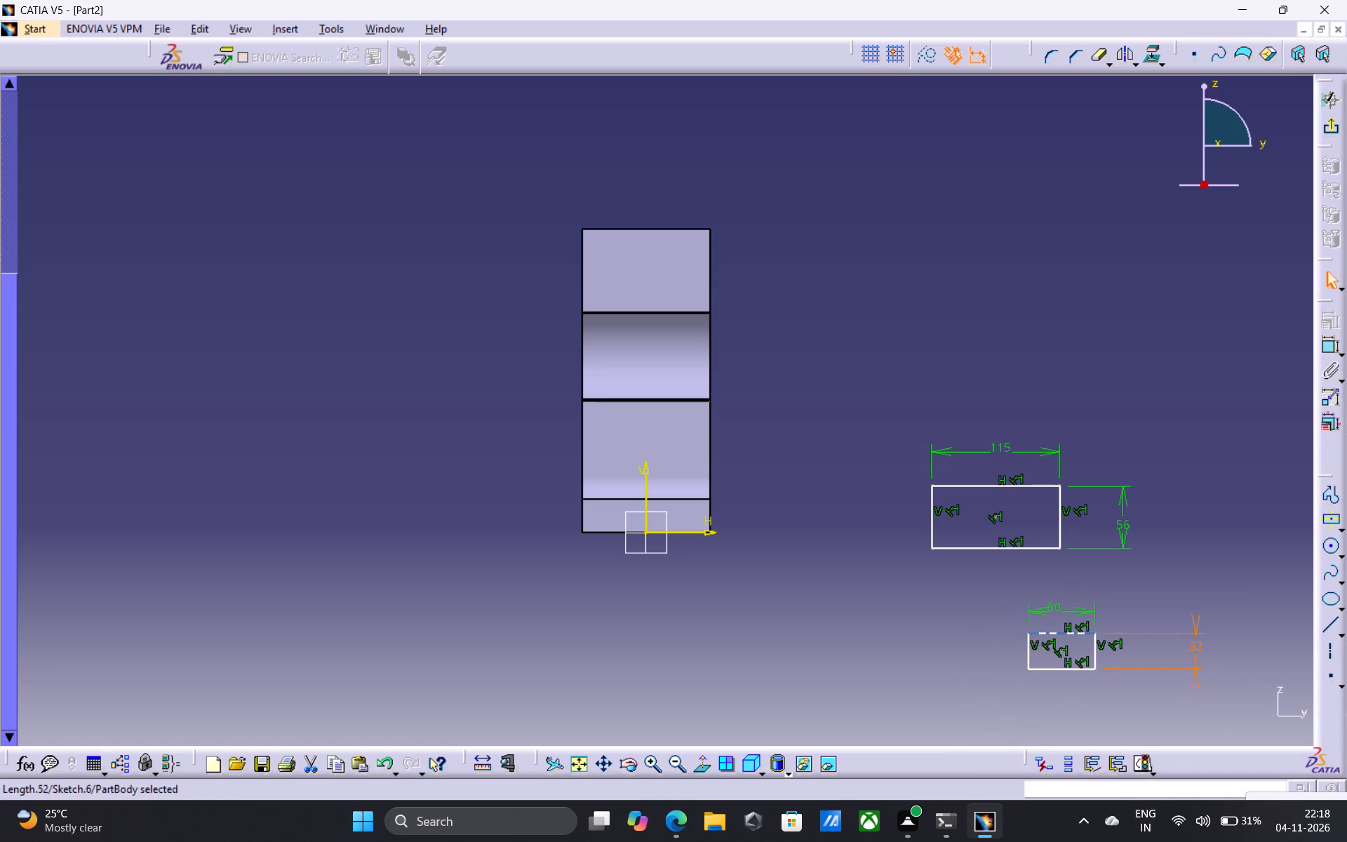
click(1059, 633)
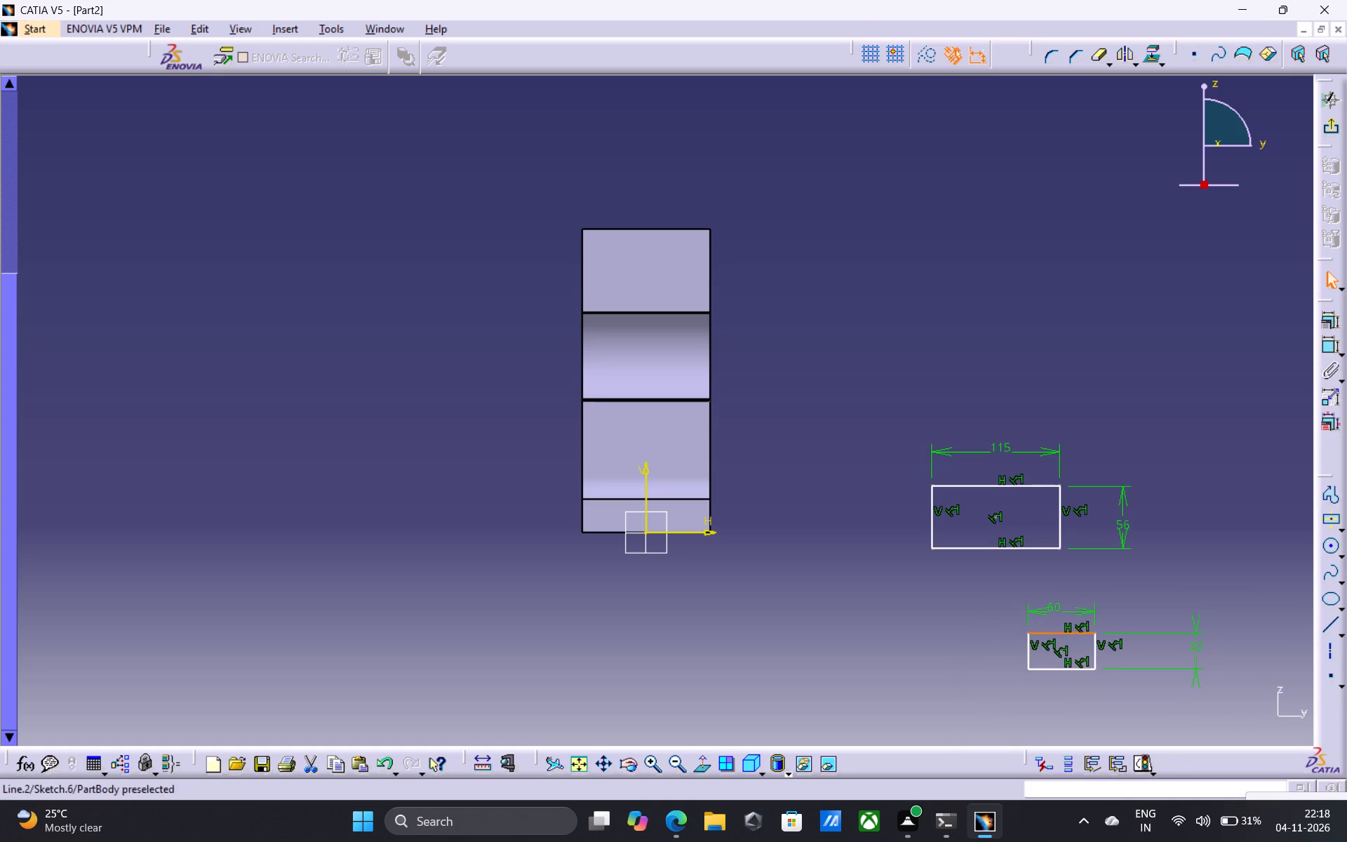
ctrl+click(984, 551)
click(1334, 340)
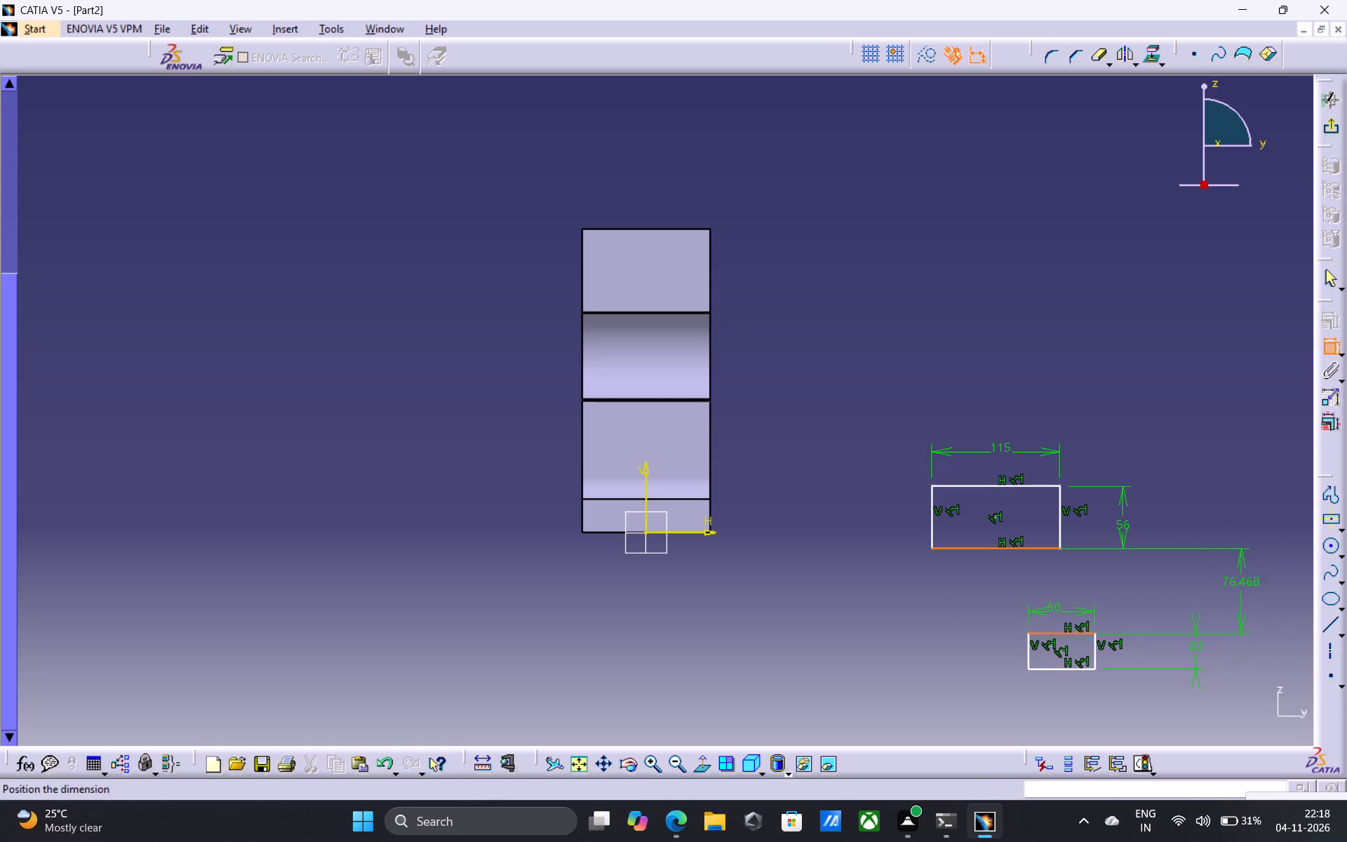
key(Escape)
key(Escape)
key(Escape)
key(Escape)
Move the whole 60 x 32 mm rectangle up and left so it sits just beneath the 115 x 56 mm rectangle.
drag(977, 597, 991, 600)
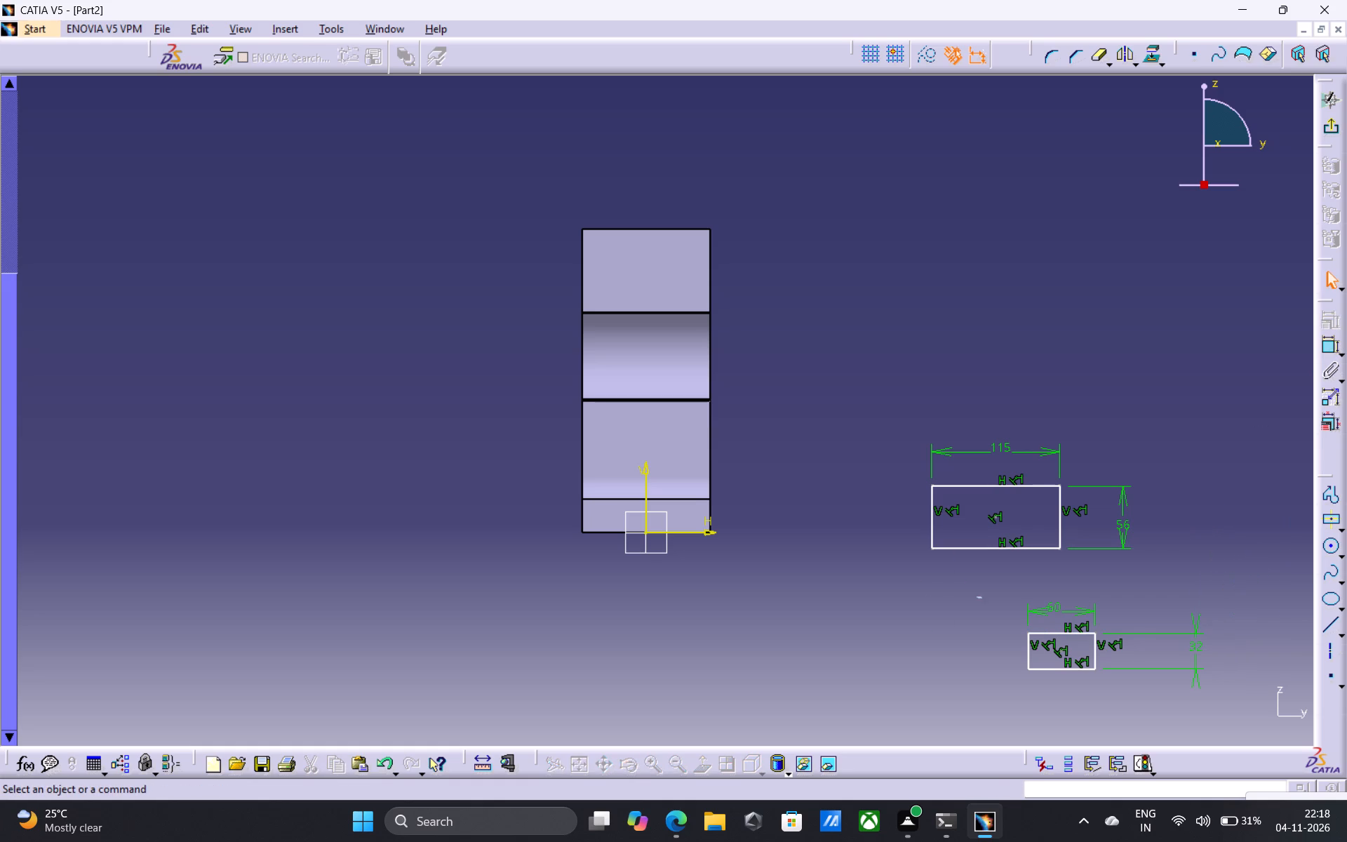
drag(991, 600, 1146, 698)
drag(1062, 655, 1017, 617)
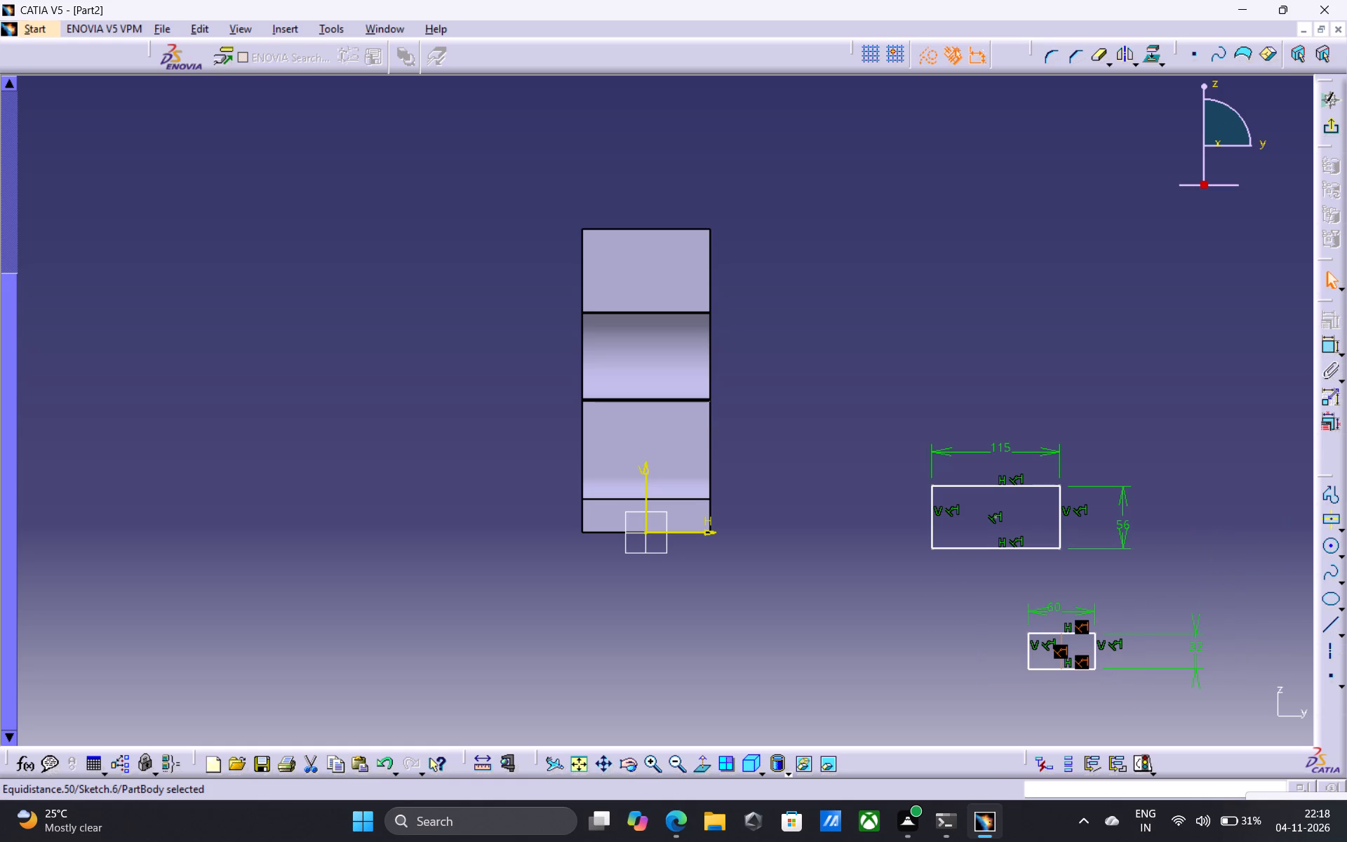
drag(1017, 617, 1014, 615)
drag(1006, 597, 1142, 690)
drag(1065, 629, 1002, 573)
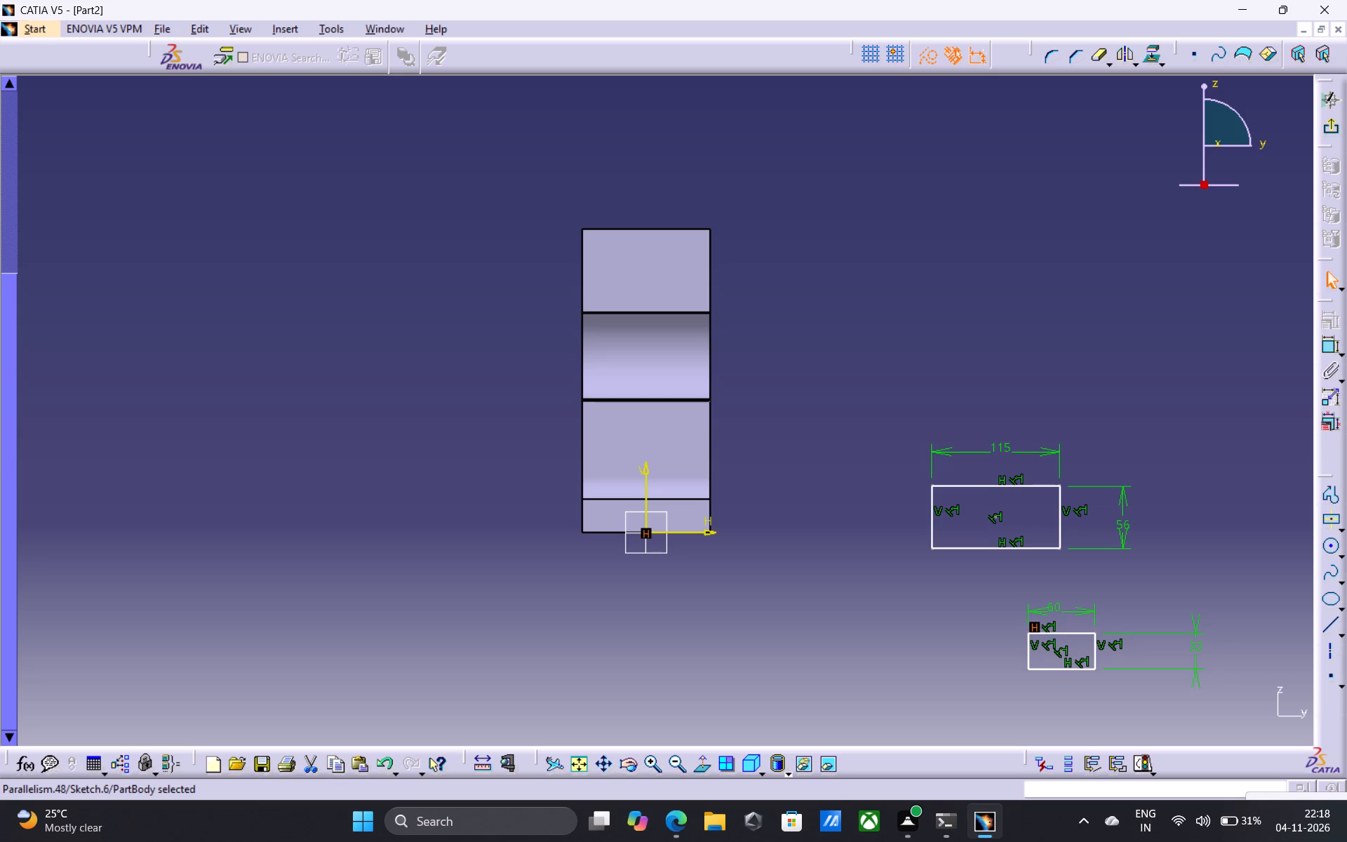
key(Escape)
key(Escape)
key(Escape)
key(Escape)
drag(984, 578, 1177, 695)
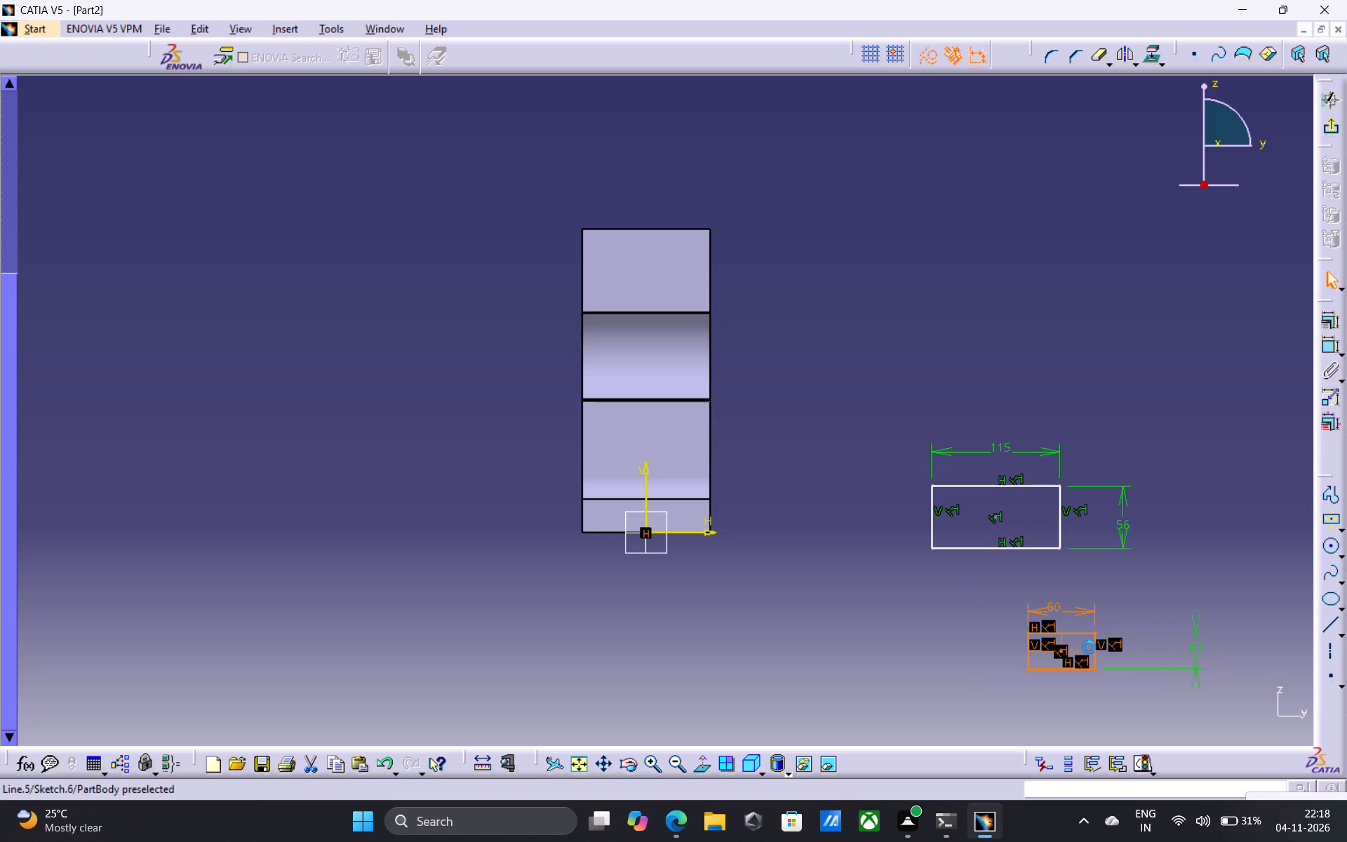
drag(1071, 634, 1010, 582)
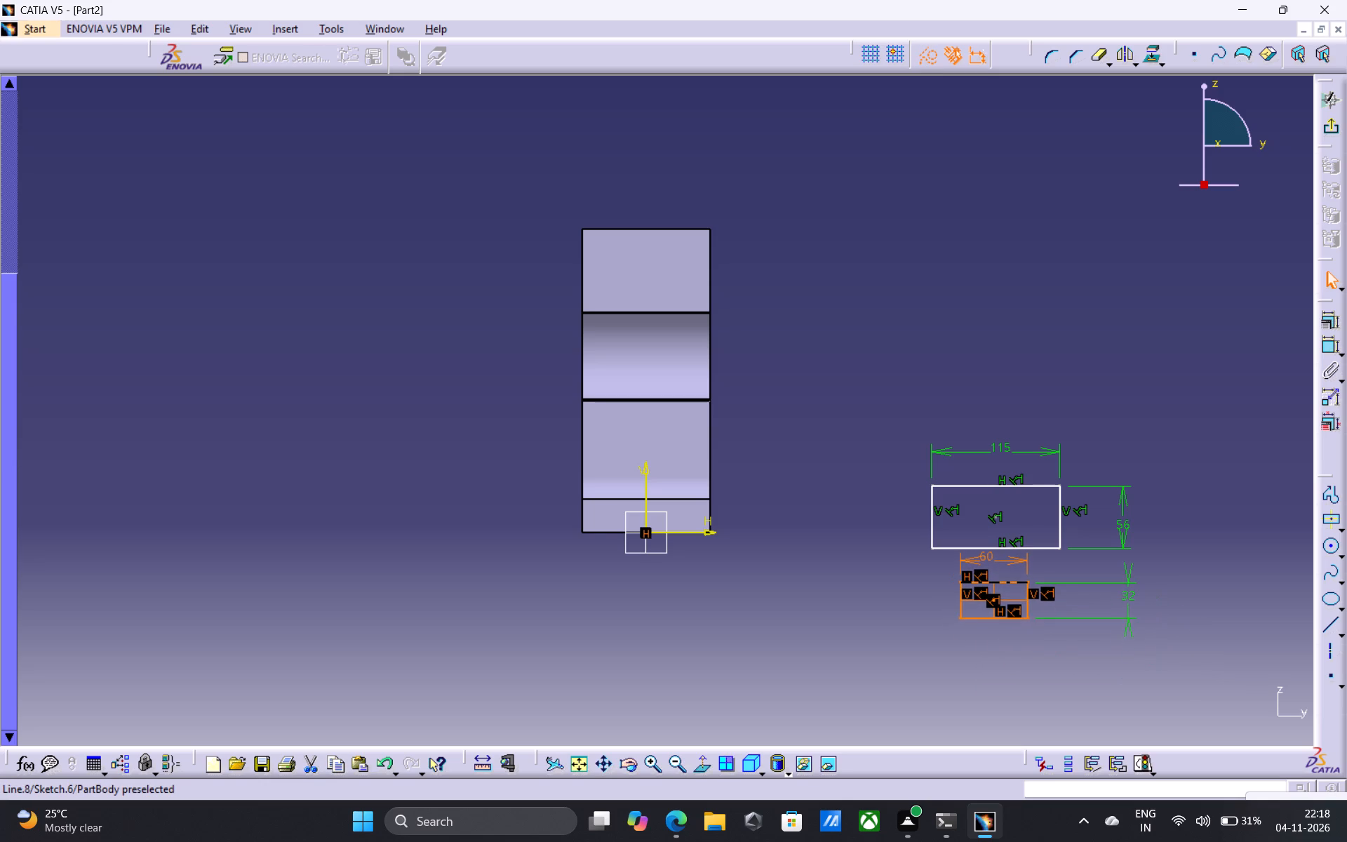
drag(1010, 582, 1016, 596)
Delete the 60 mm width and 32 mm height dimensions of the smaller rectangle.
click(1004, 571)
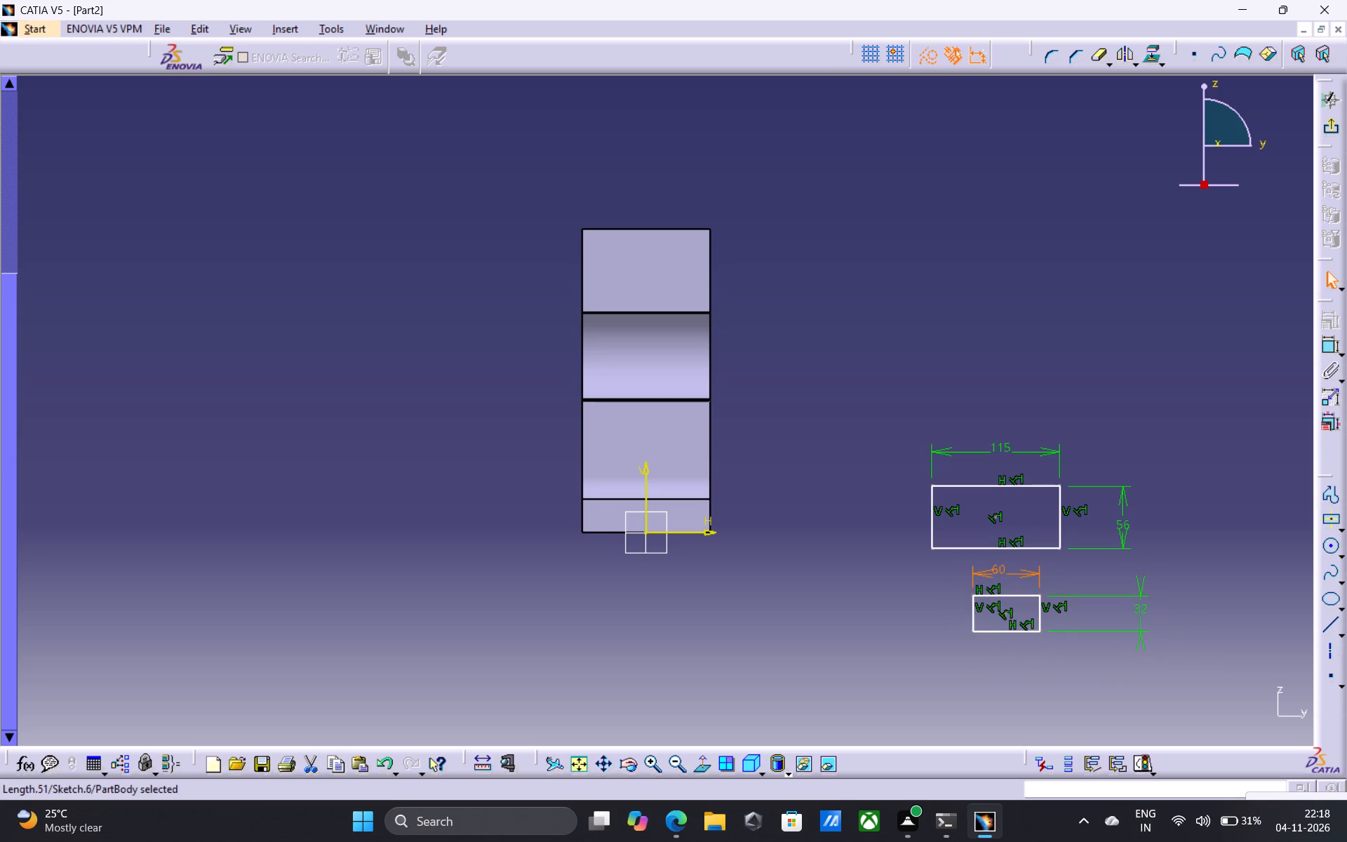
key(Delete)
click(1138, 607)
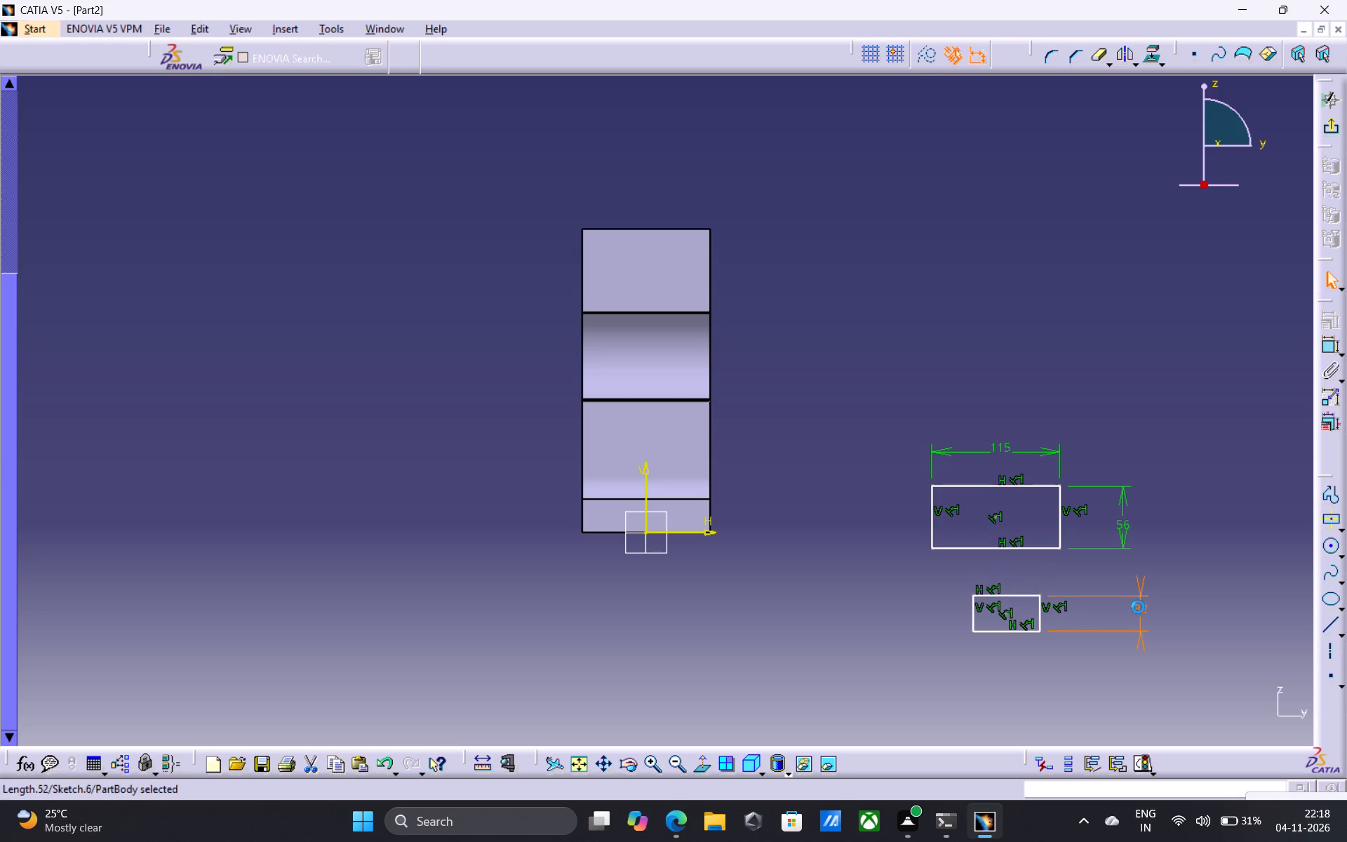
key(Delete)
Constrain the smaller rectangle's top edge and the larger rectangle's bottom edge with Coincidence.
click(1005, 595)
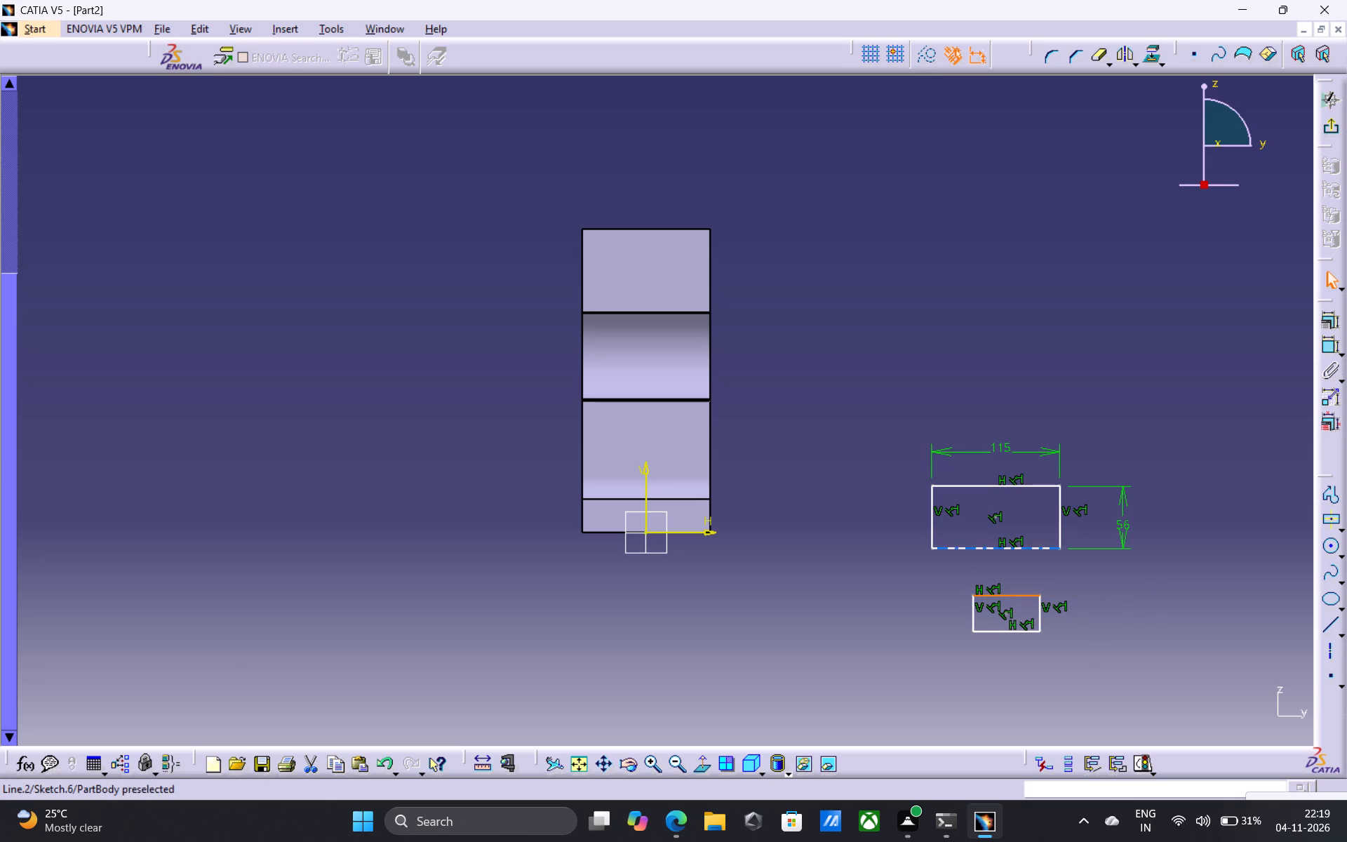
ctrl+click(1003, 547)
click(1328, 318)
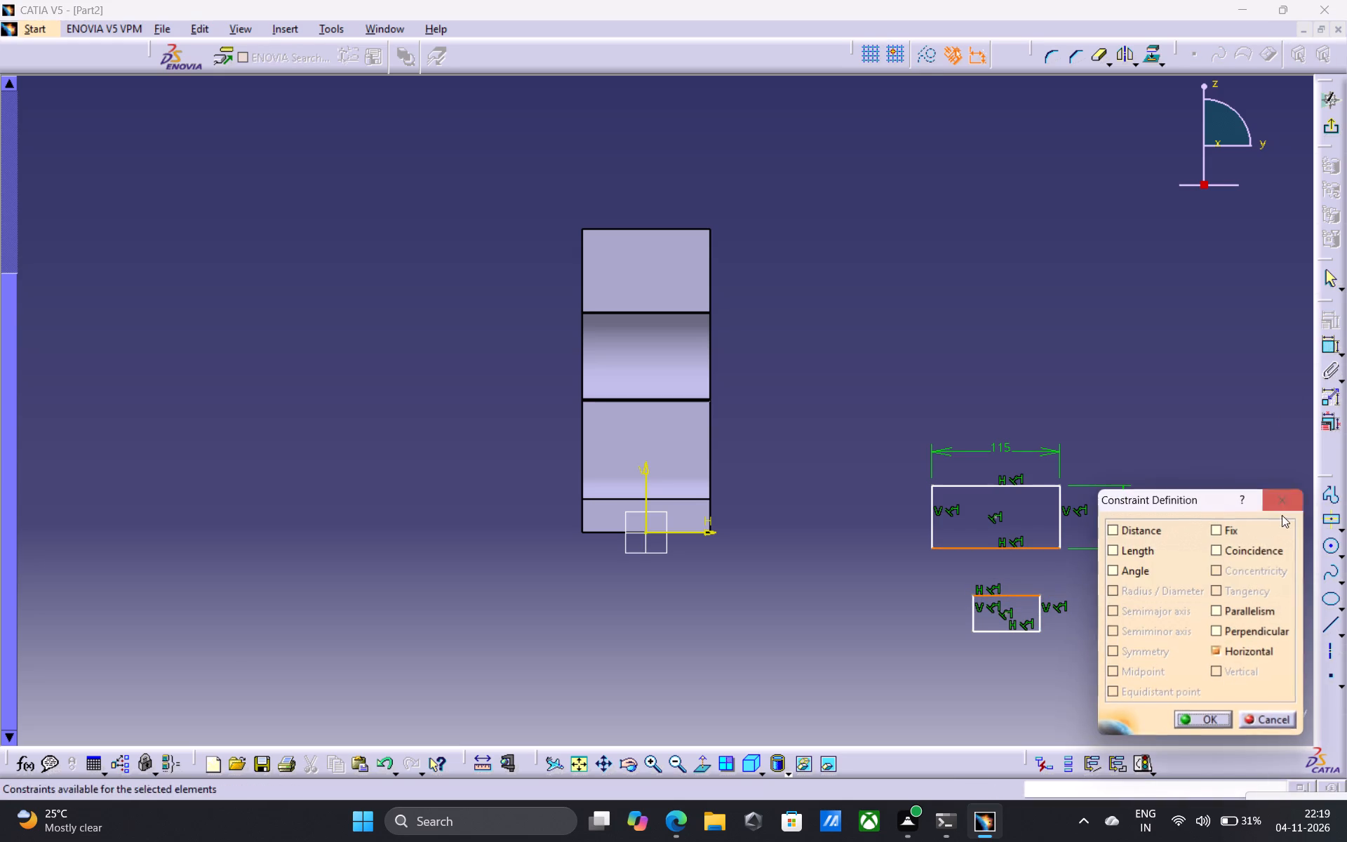
click(1219, 550)
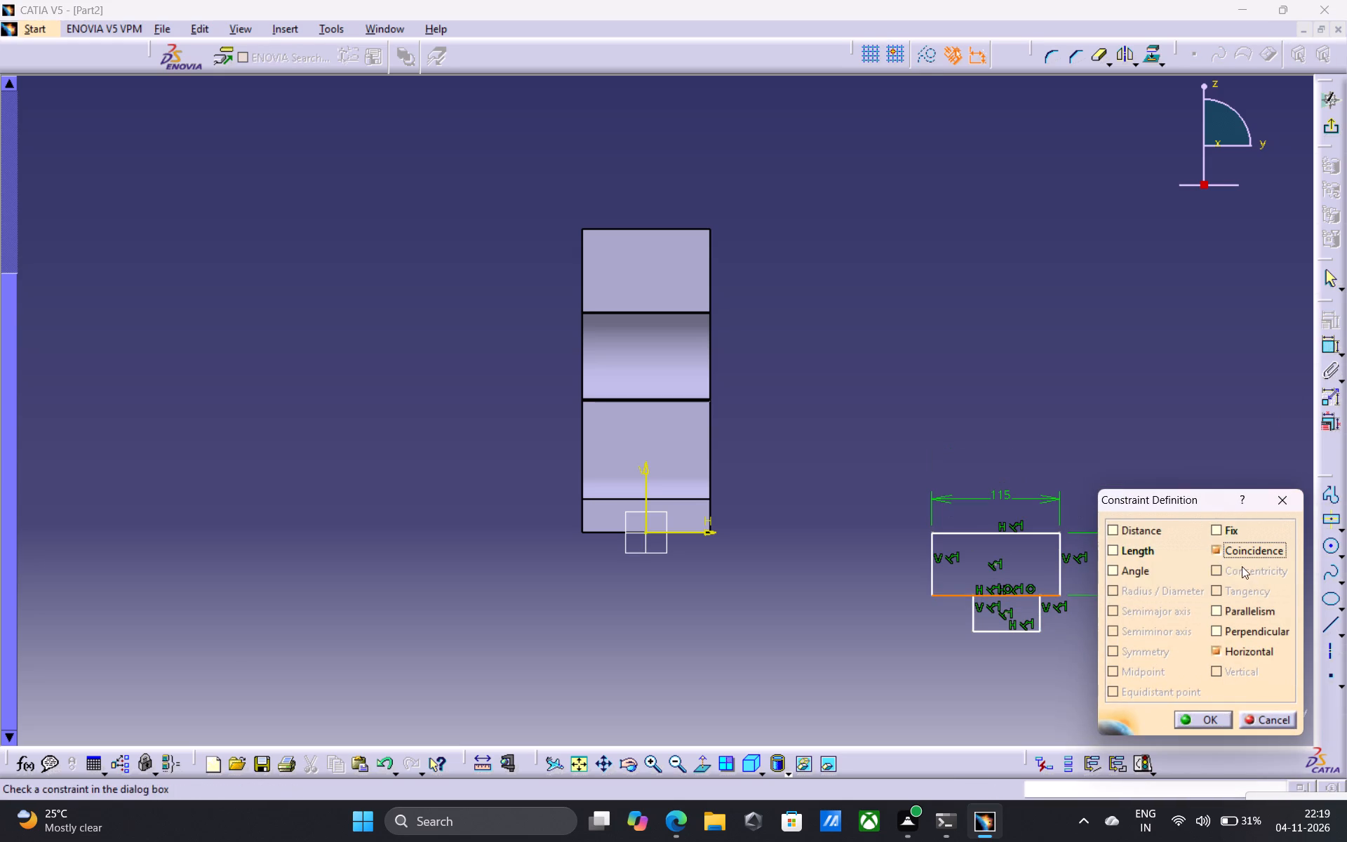
key(Escape)
key(Escape)
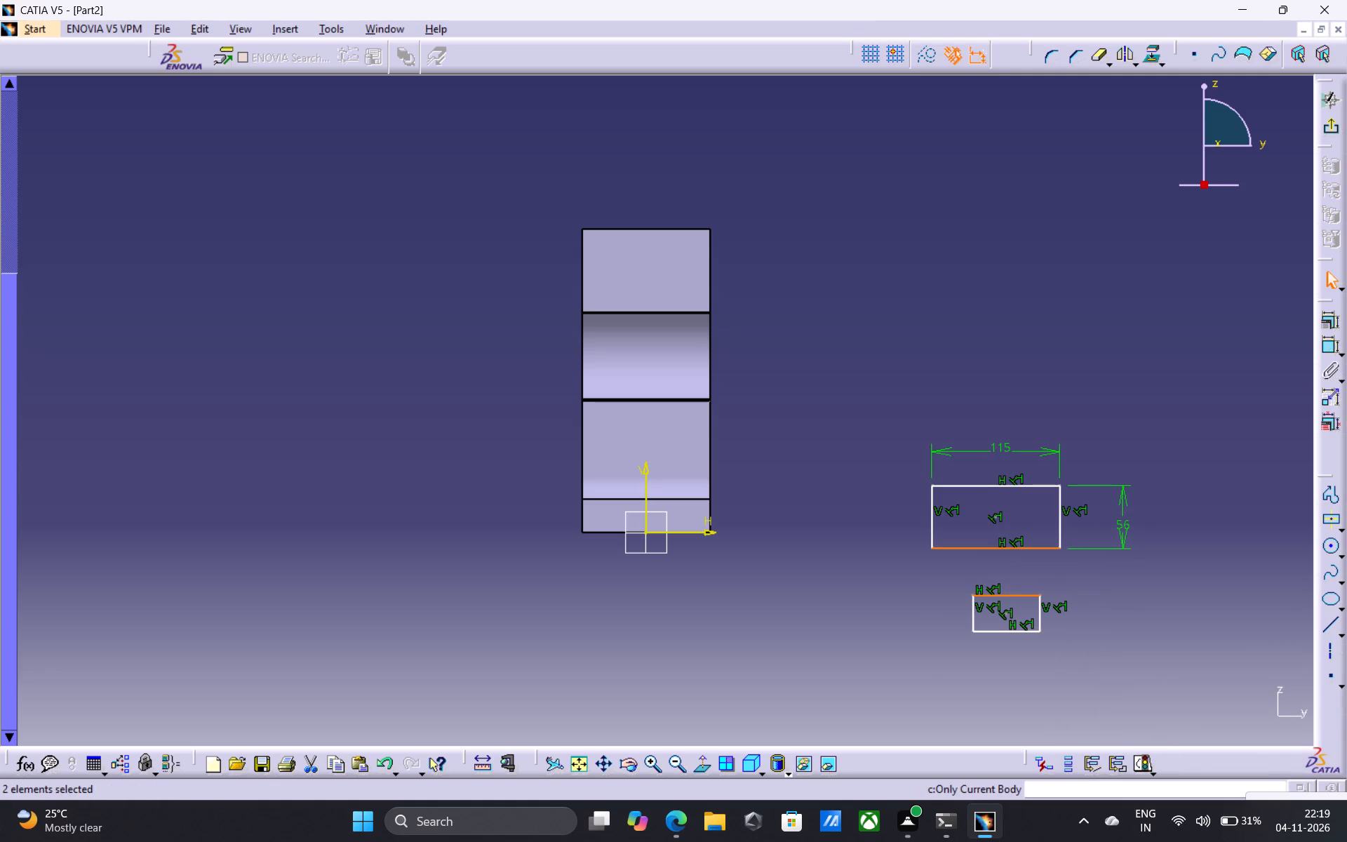
click(1324, 316)
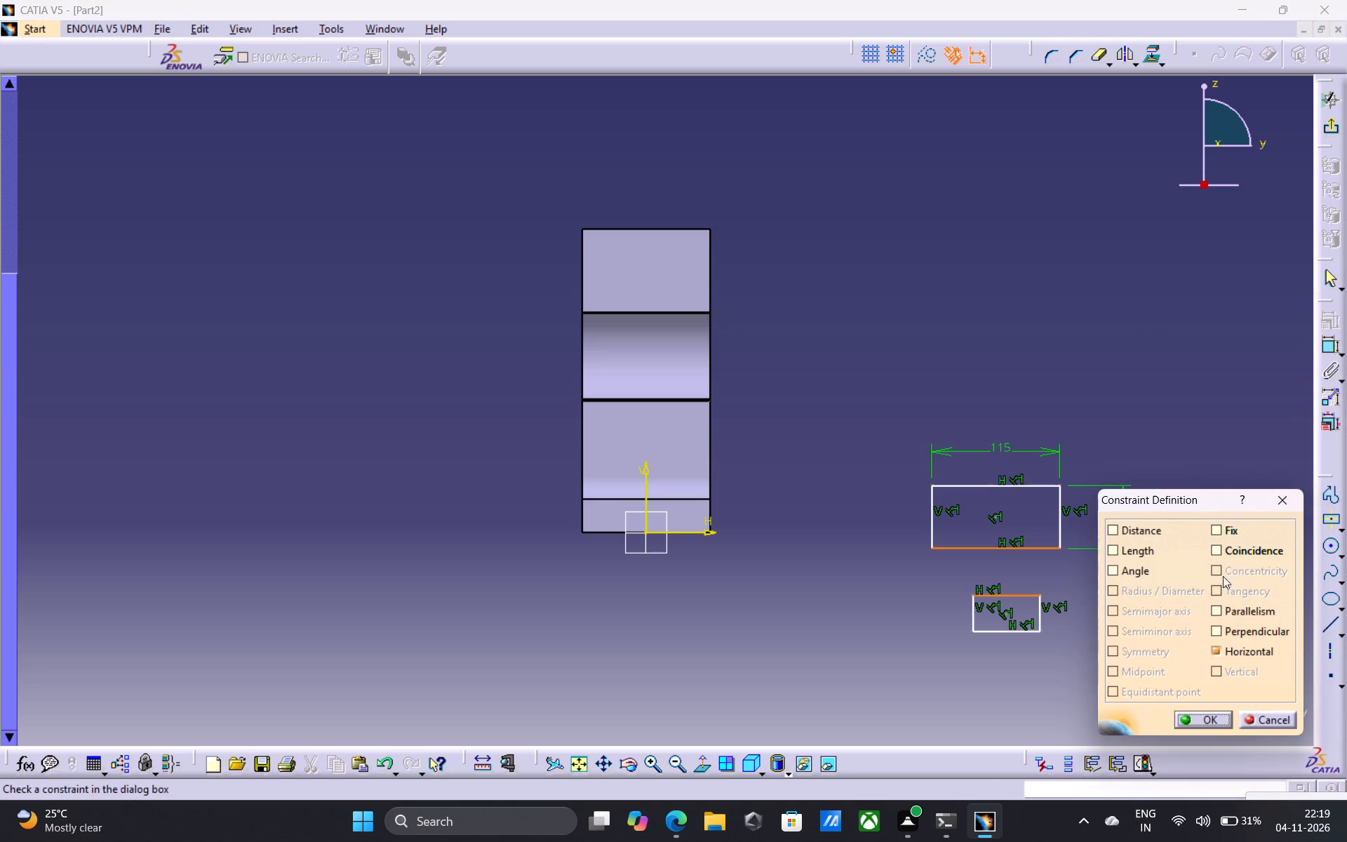
click(1214, 552)
click(1202, 723)
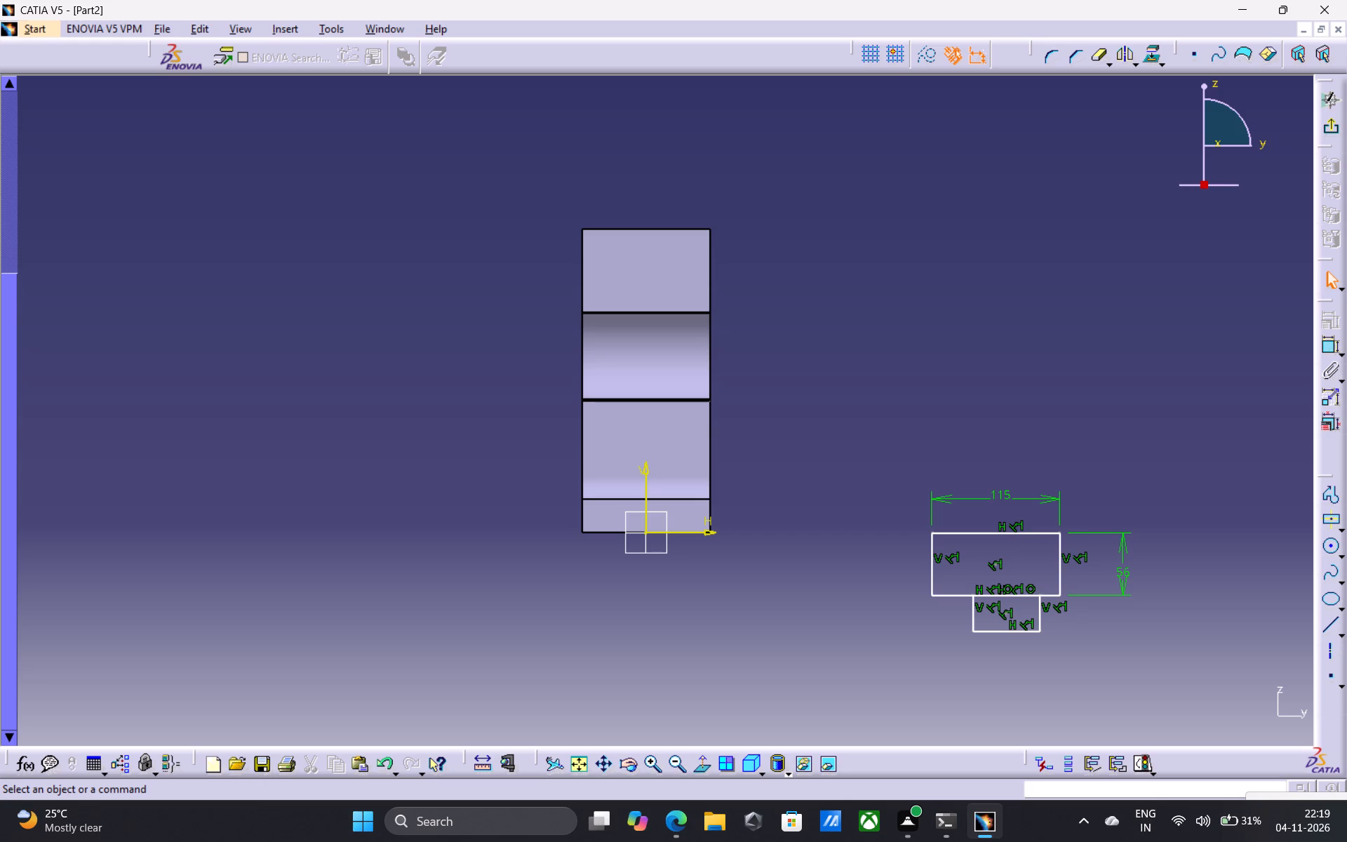
Dimension the offset between the two rectangles' left edges and set it to 27.5 mm.
click(932, 575)
ctrl+click(970, 617)
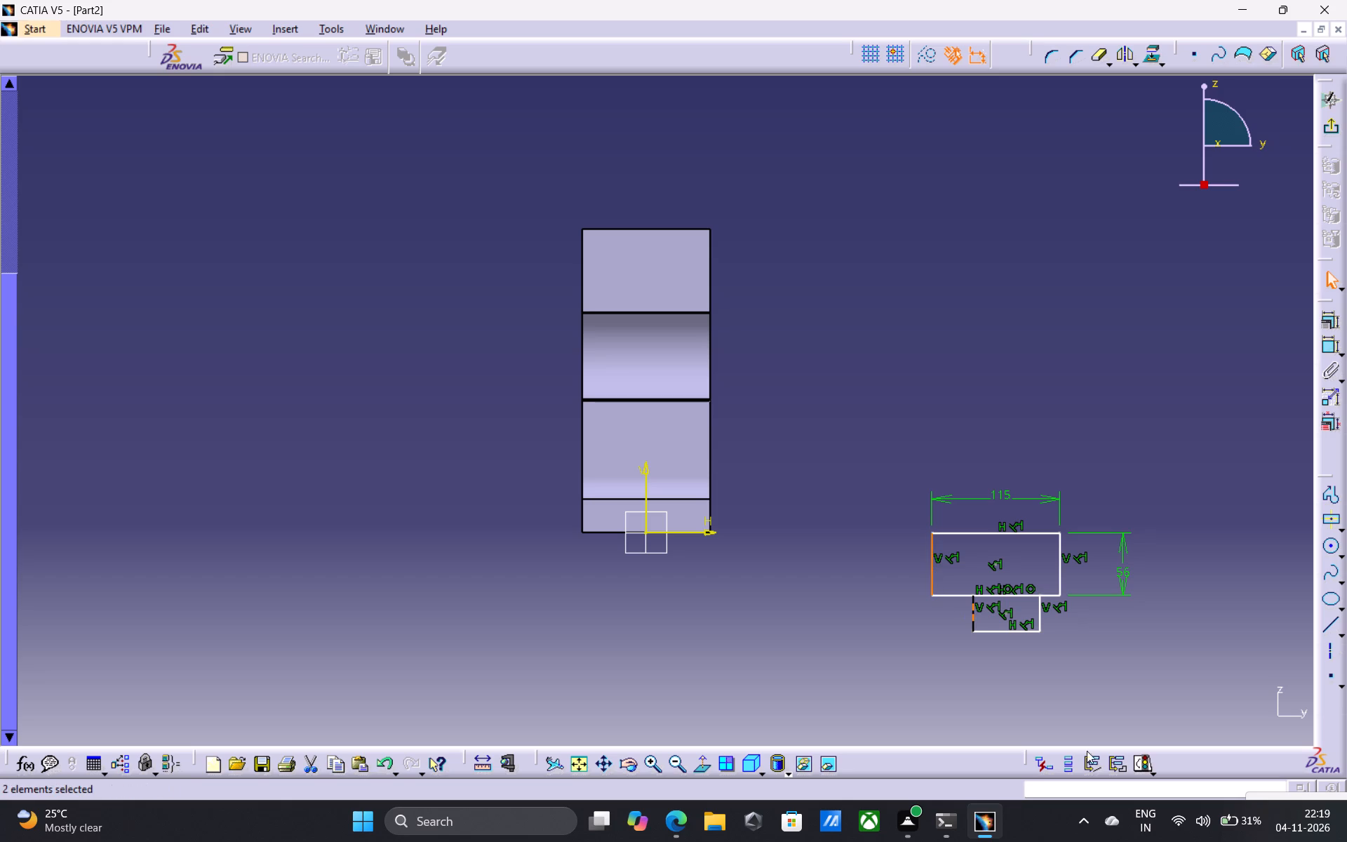
click(1333, 345)
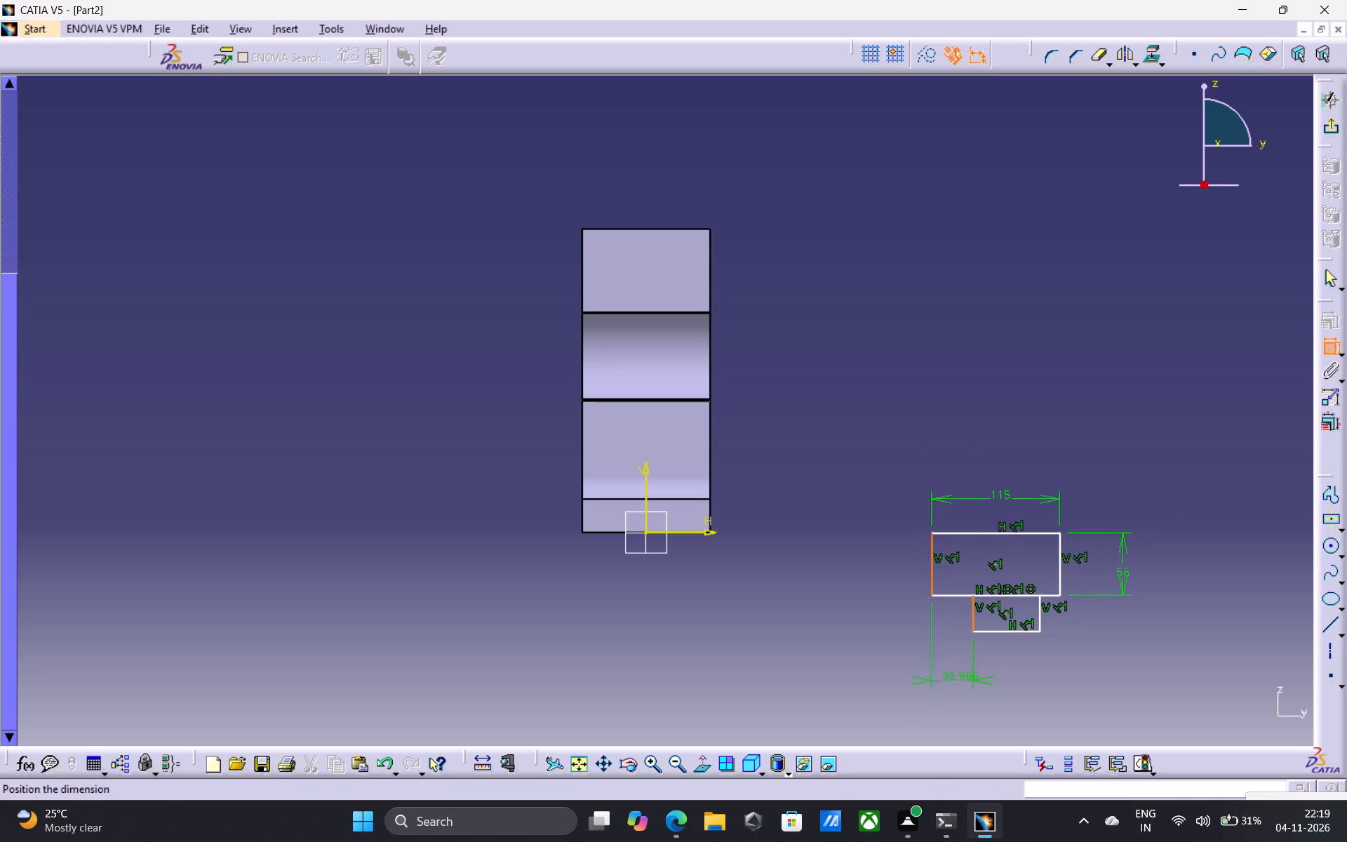
click(955, 667)
double_click(959, 662)
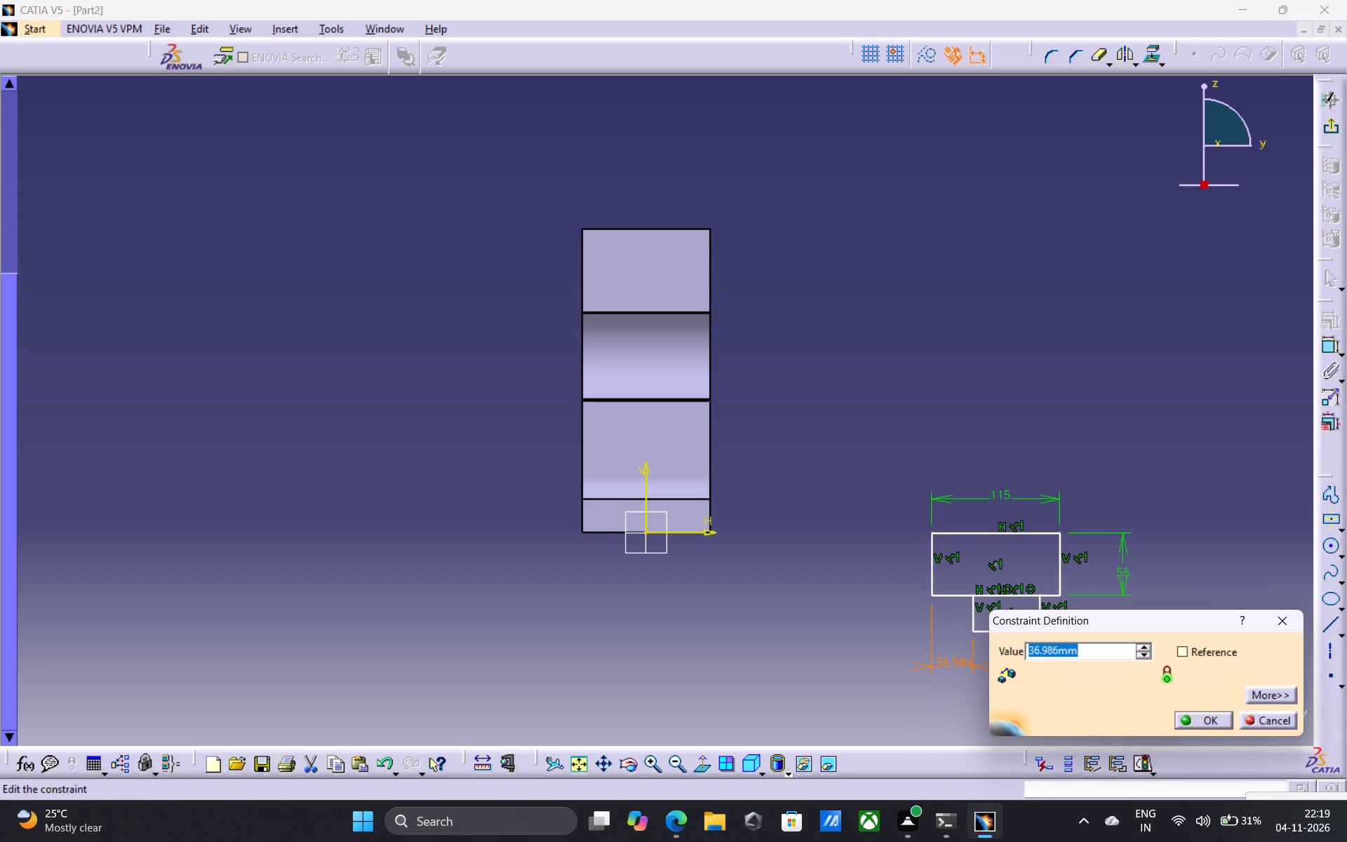
key(BackSpace)
text(27.5)
key(Return)
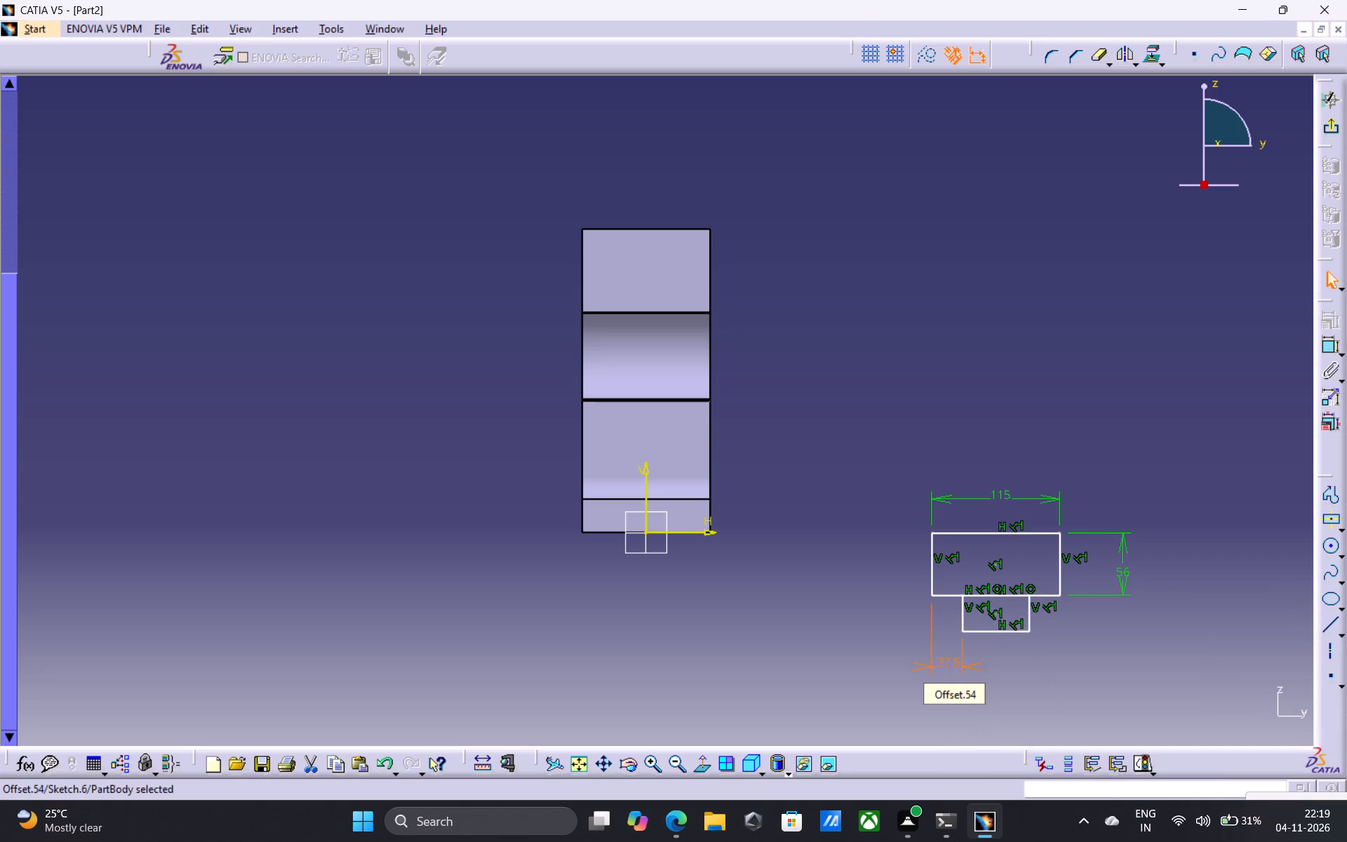
key(Escape)
key(Escape)
key(Escape)
key(Escape)
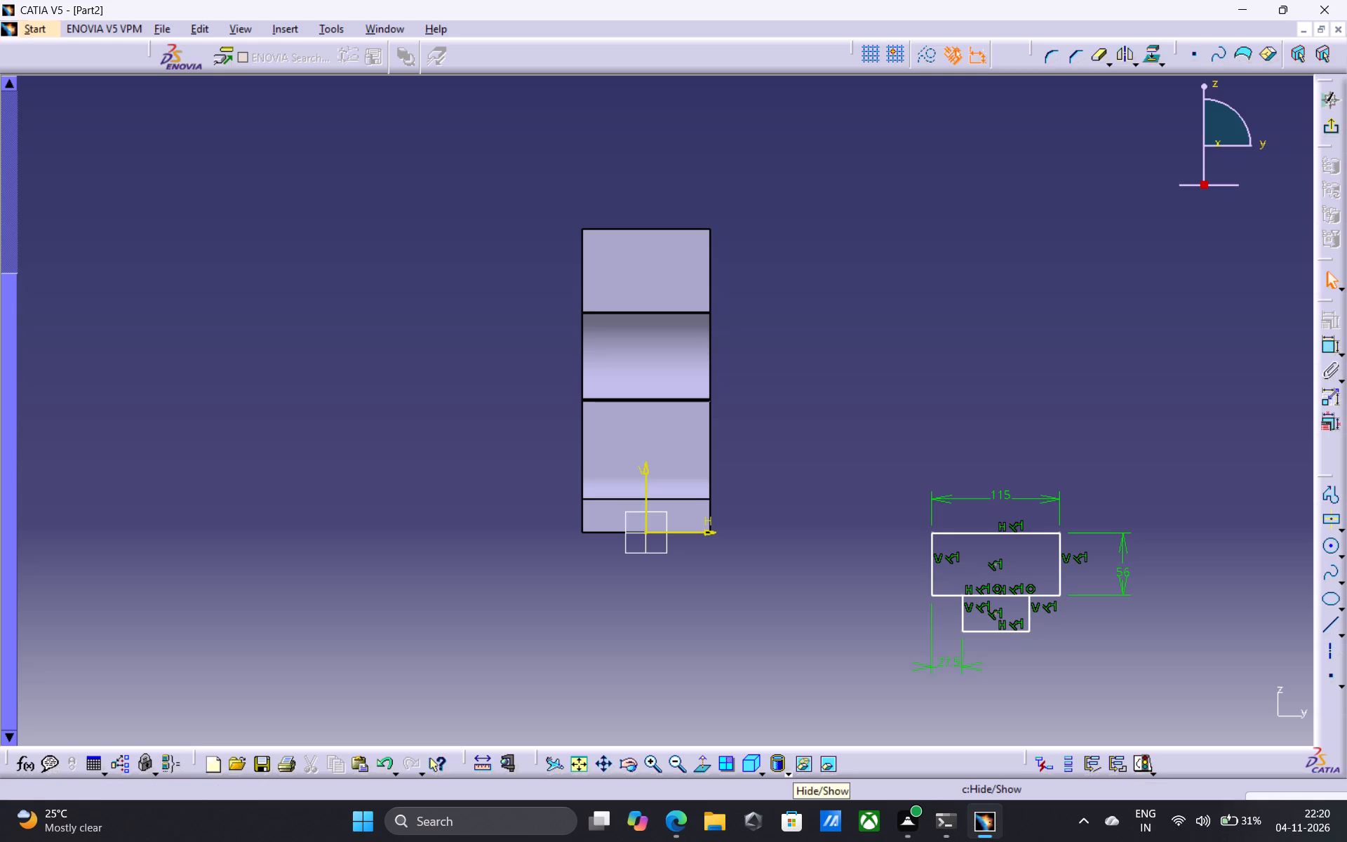
Round the inner corner between the smaller rectangle's right edge and the larger rectangle's bottom edge with a 5 mm radius Corner.
click(1049, 49)
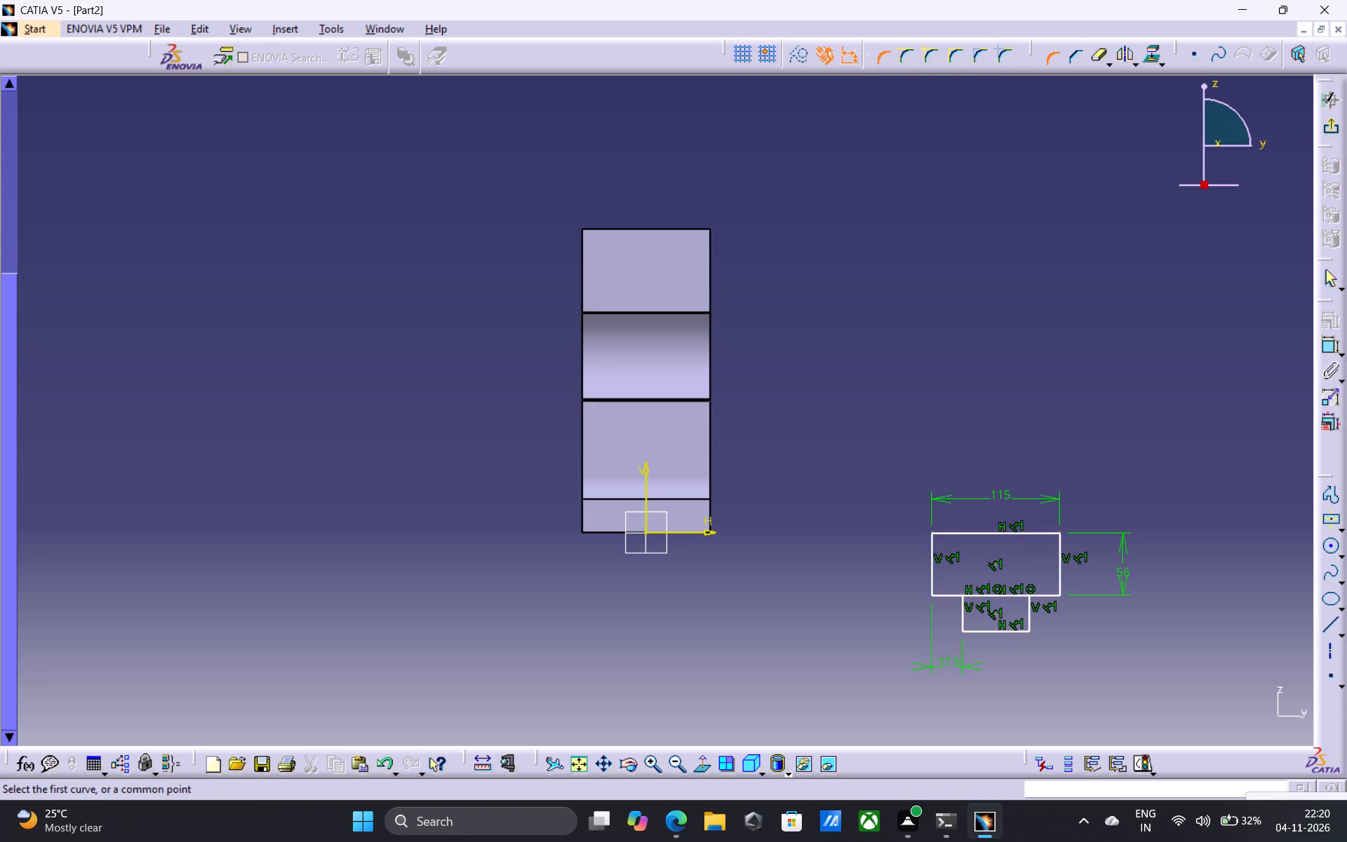
click(1033, 610)
click(1044, 596)
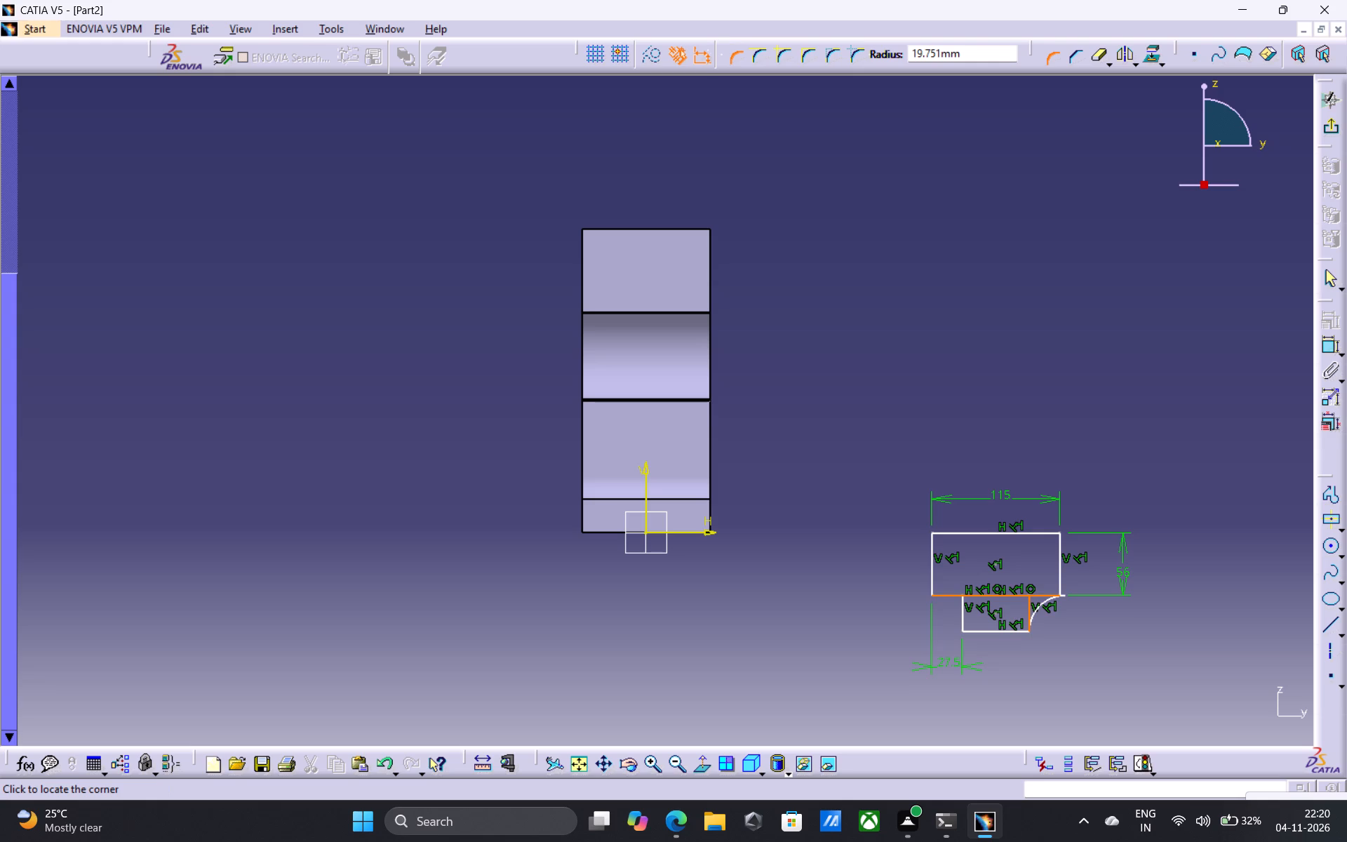
key(Tab)
key(Tab)
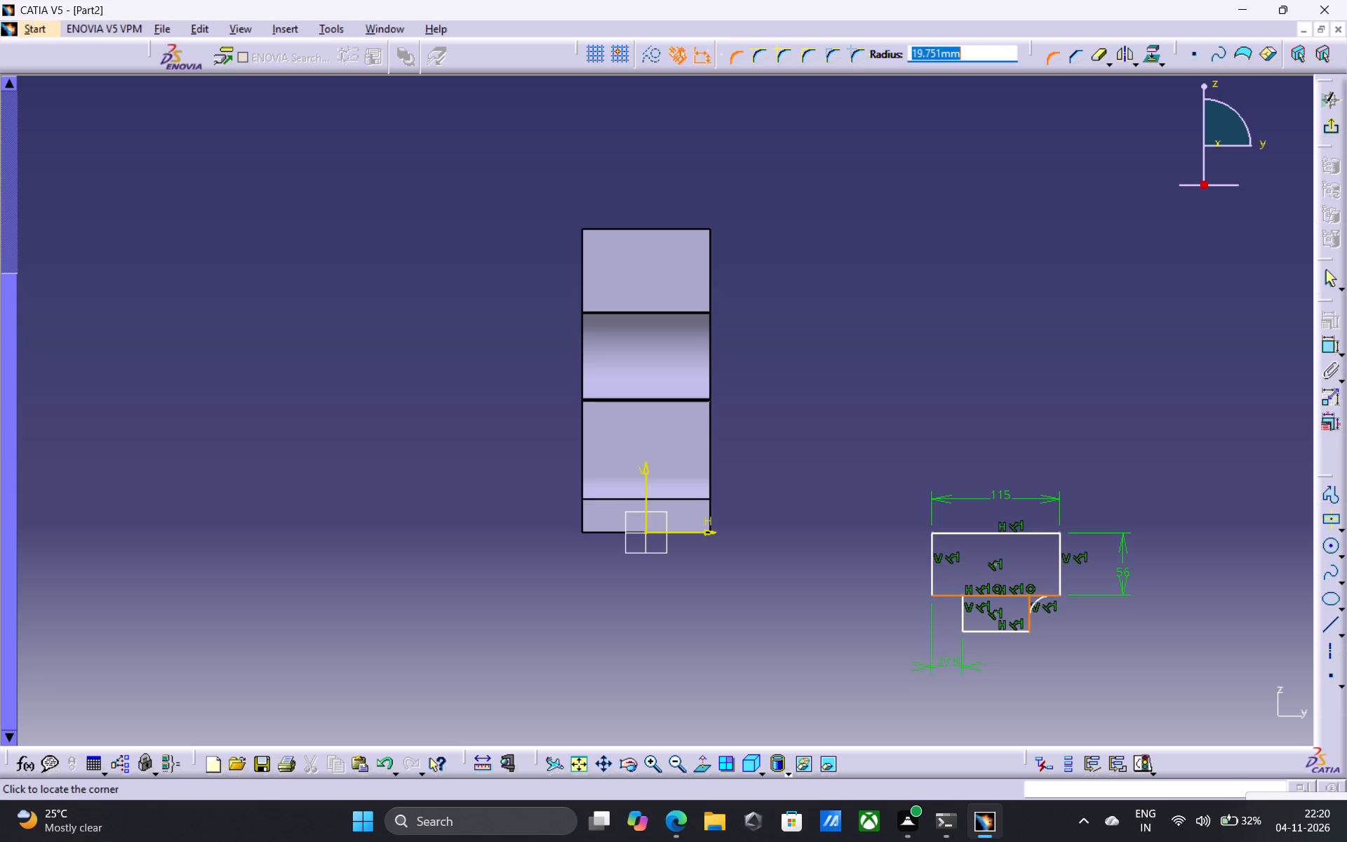
key(5)
key(Return)
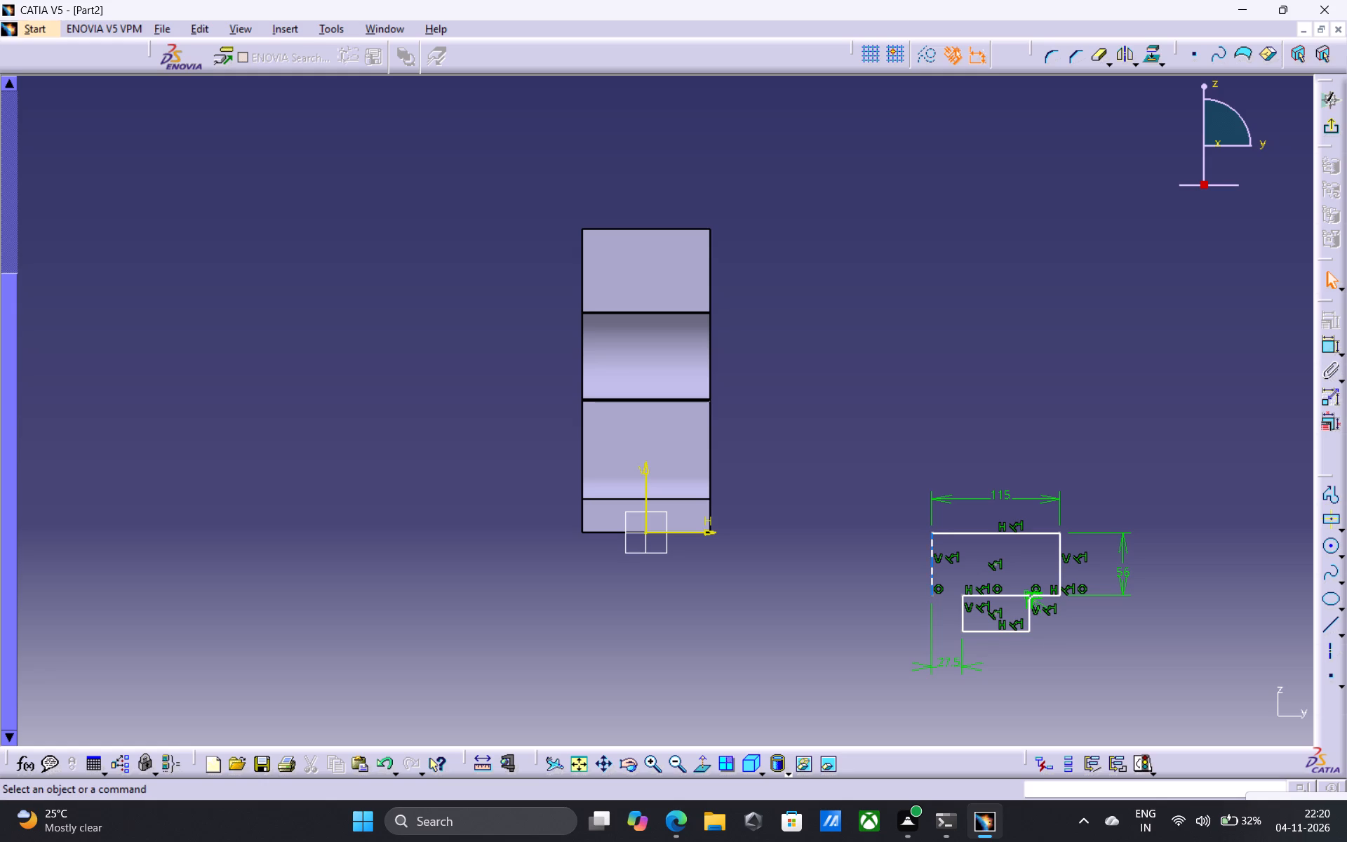
Draw a 27.5 mm horizontal line from the larger rectangle's lower-left corner to the smaller rectangle's upper-left corner.
click(1329, 627)
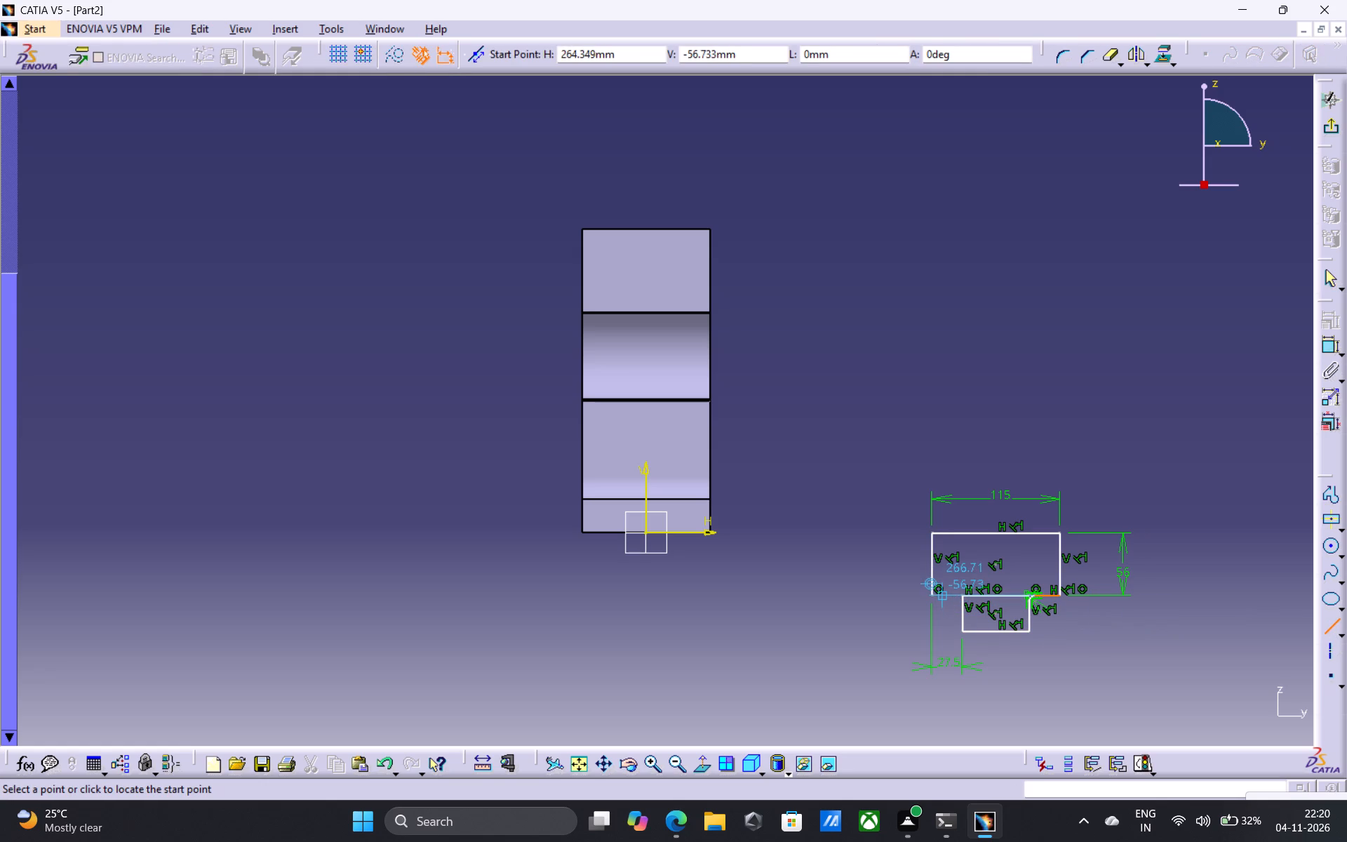
click(932, 592)
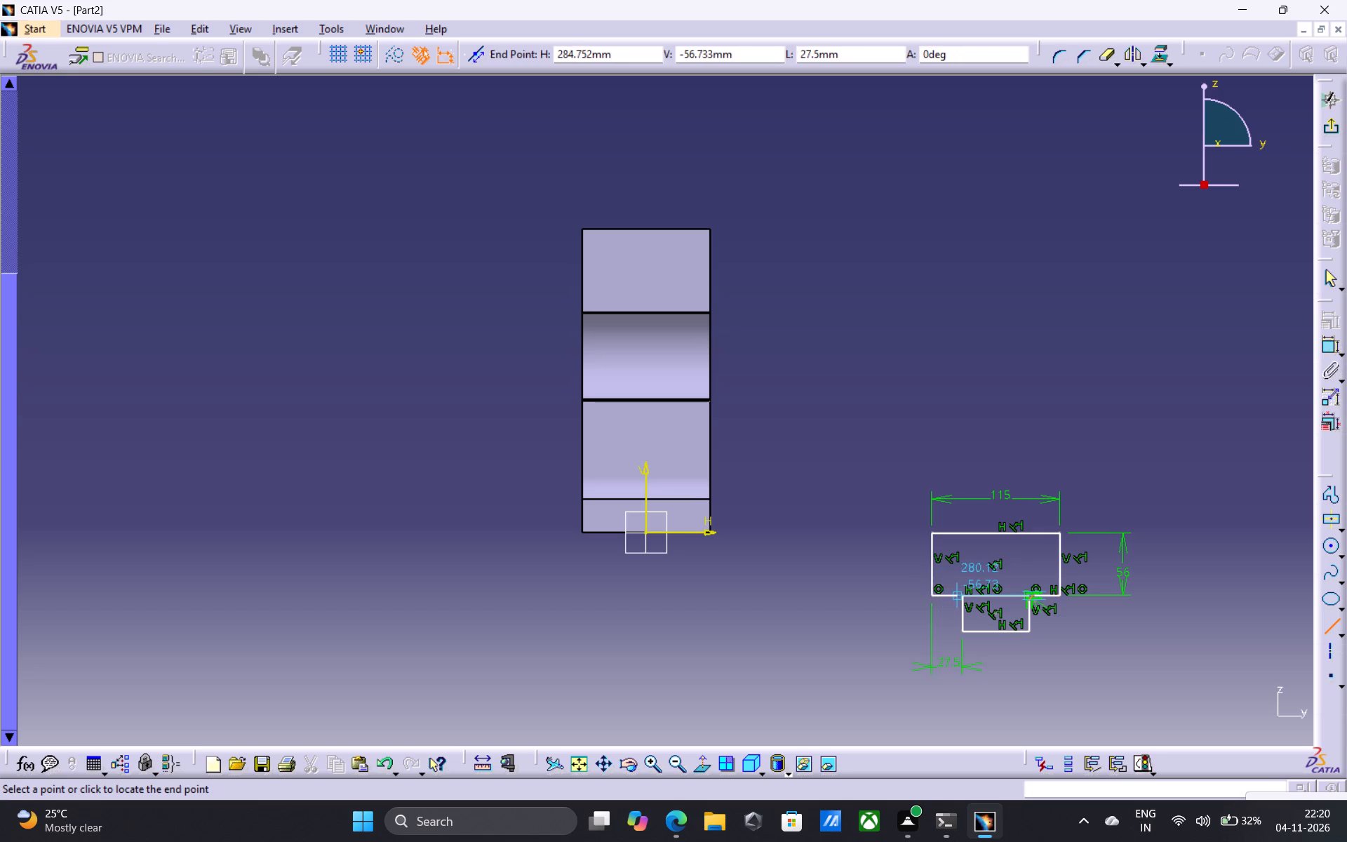
click(961, 592)
key(Escape)
key(Escape)
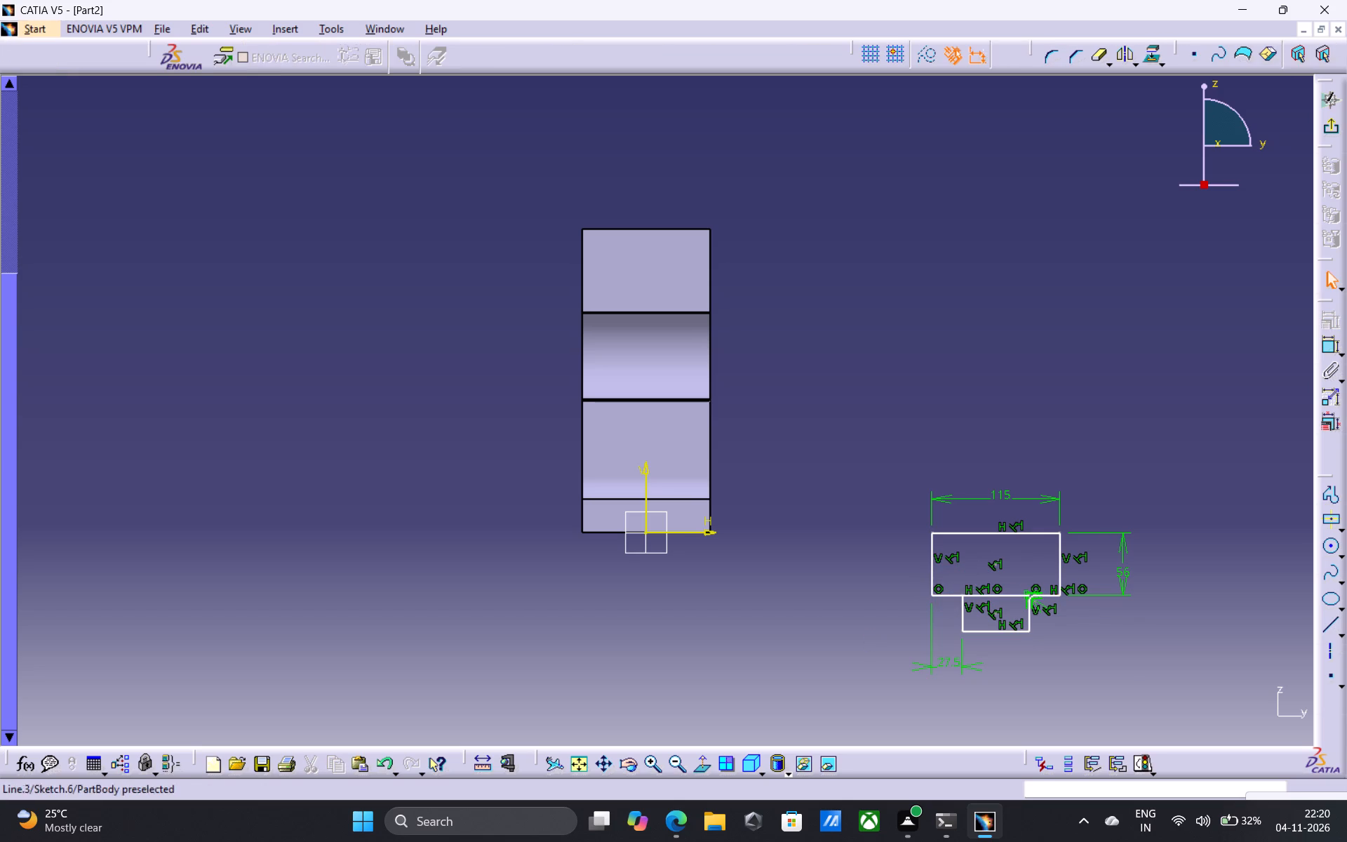
Add a Corner of about 49 mm radius between the new horizontal line and the smaller rectangle's left edge.
click(951, 595)
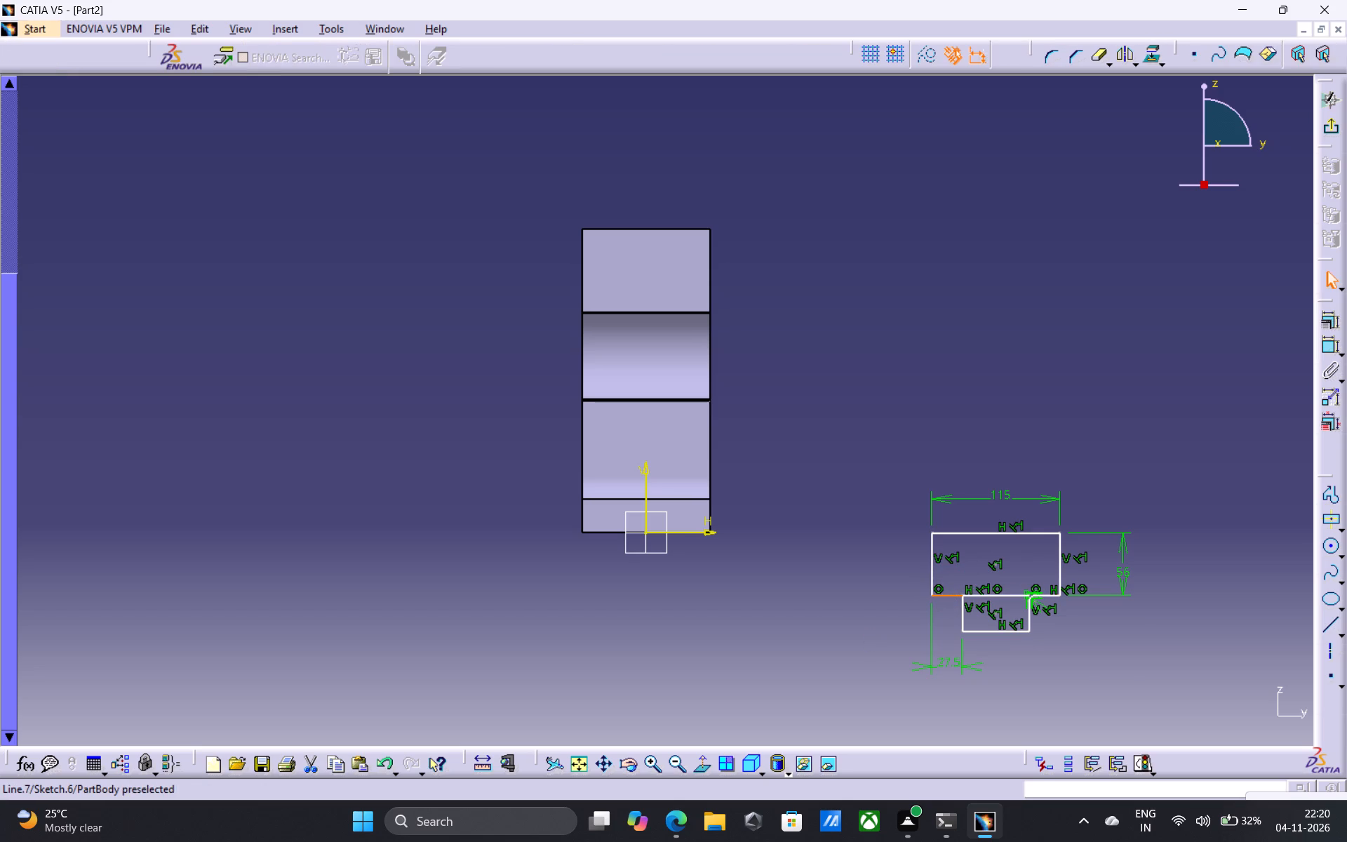
ctrl+click(961, 608)
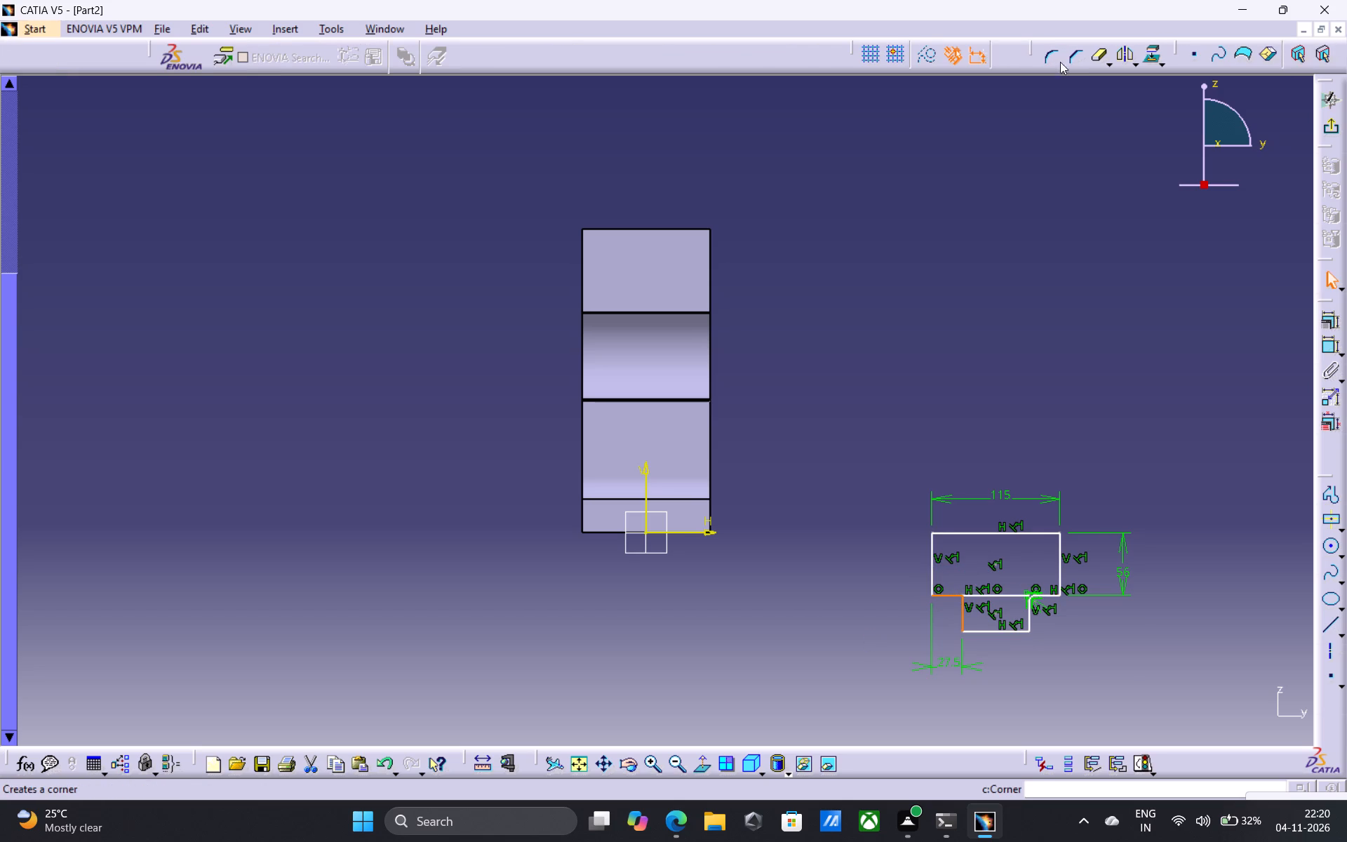
click(1058, 54)
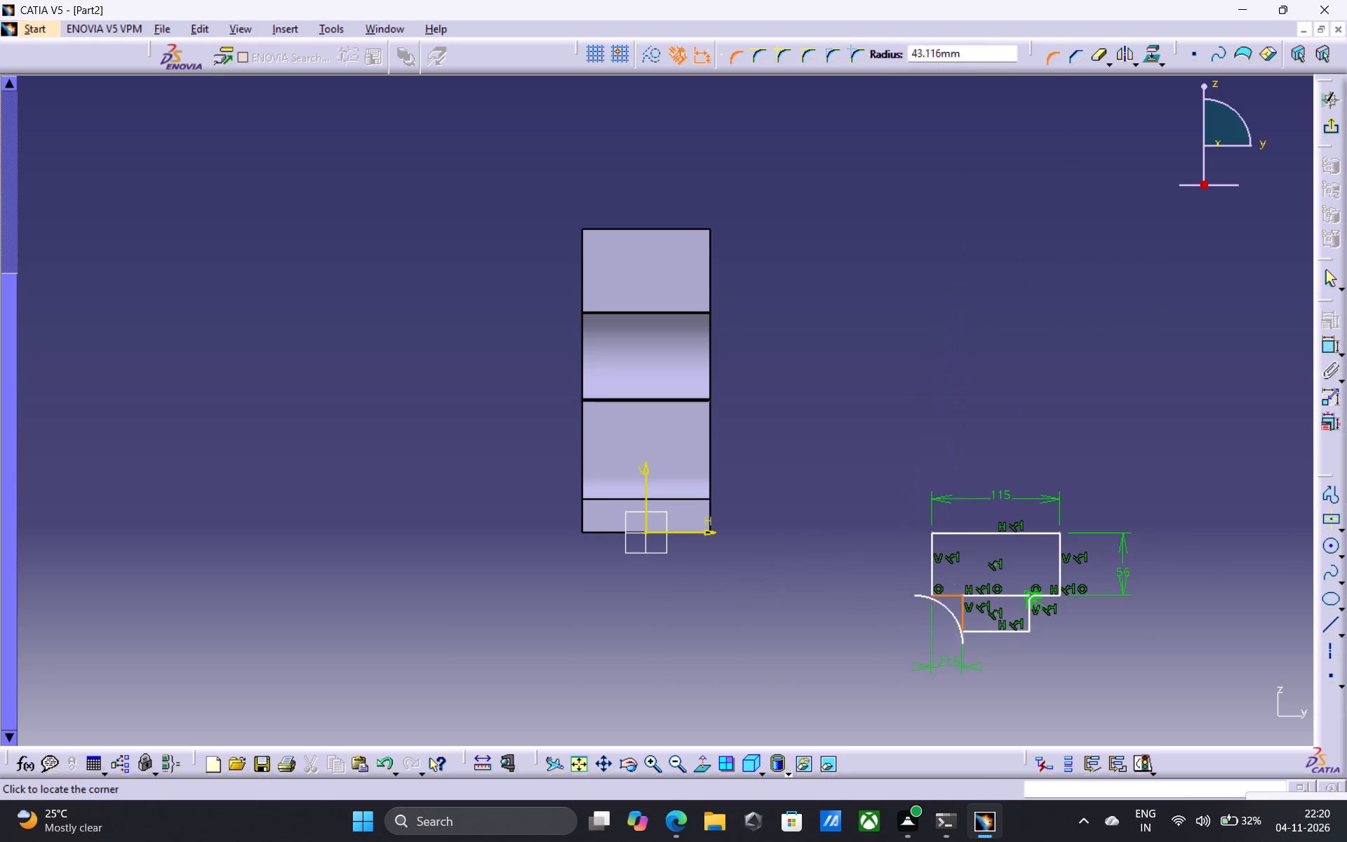
drag(940, 608, 944, 624)
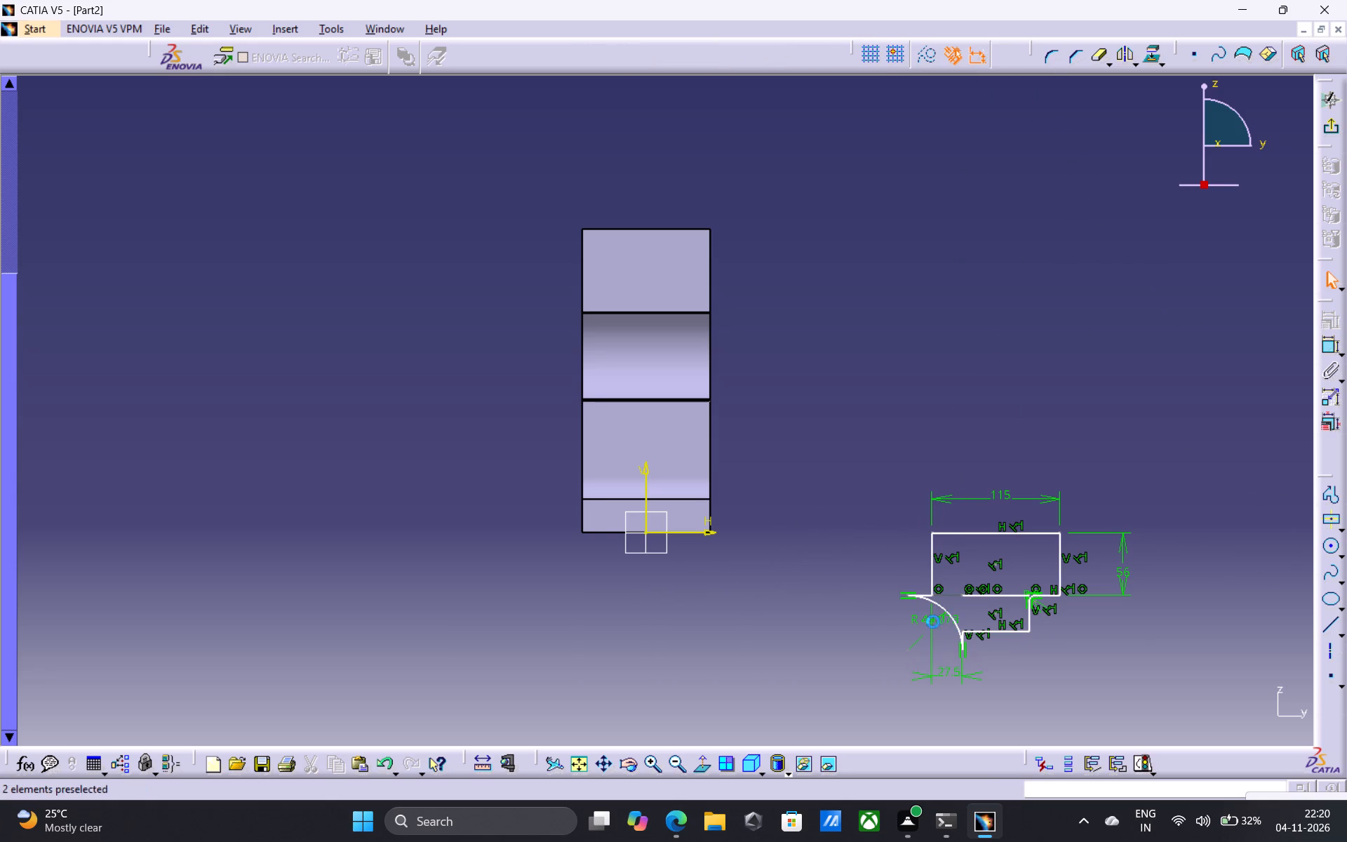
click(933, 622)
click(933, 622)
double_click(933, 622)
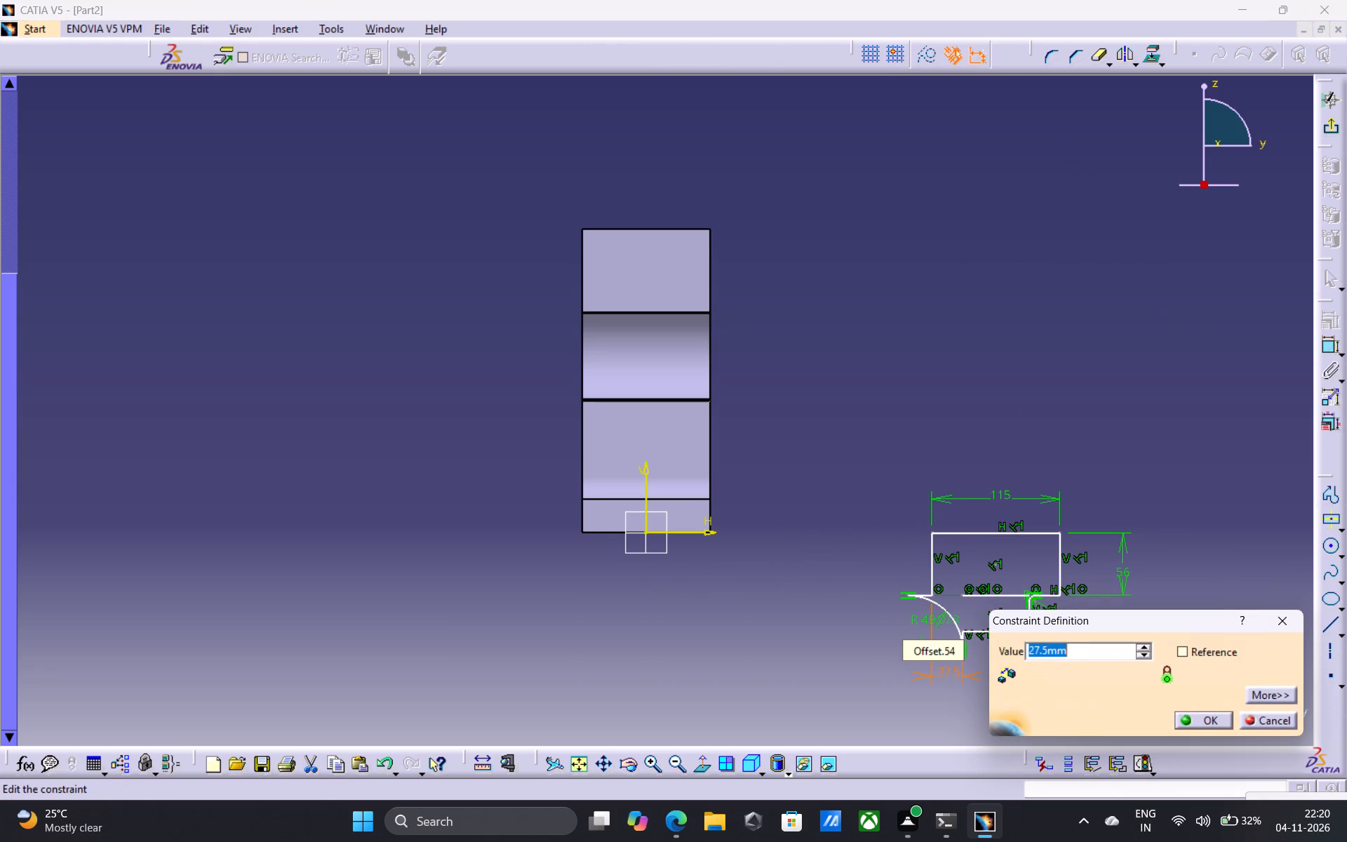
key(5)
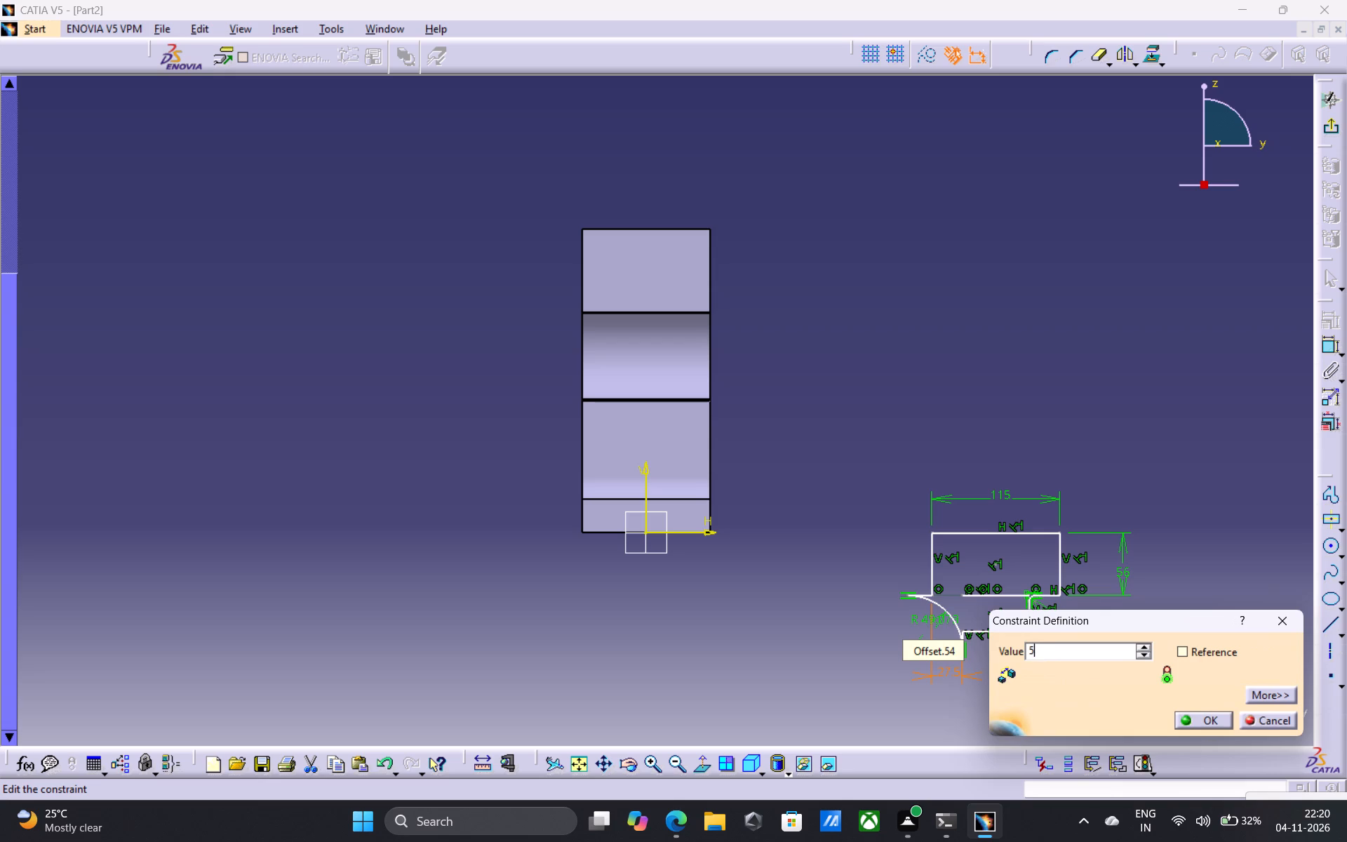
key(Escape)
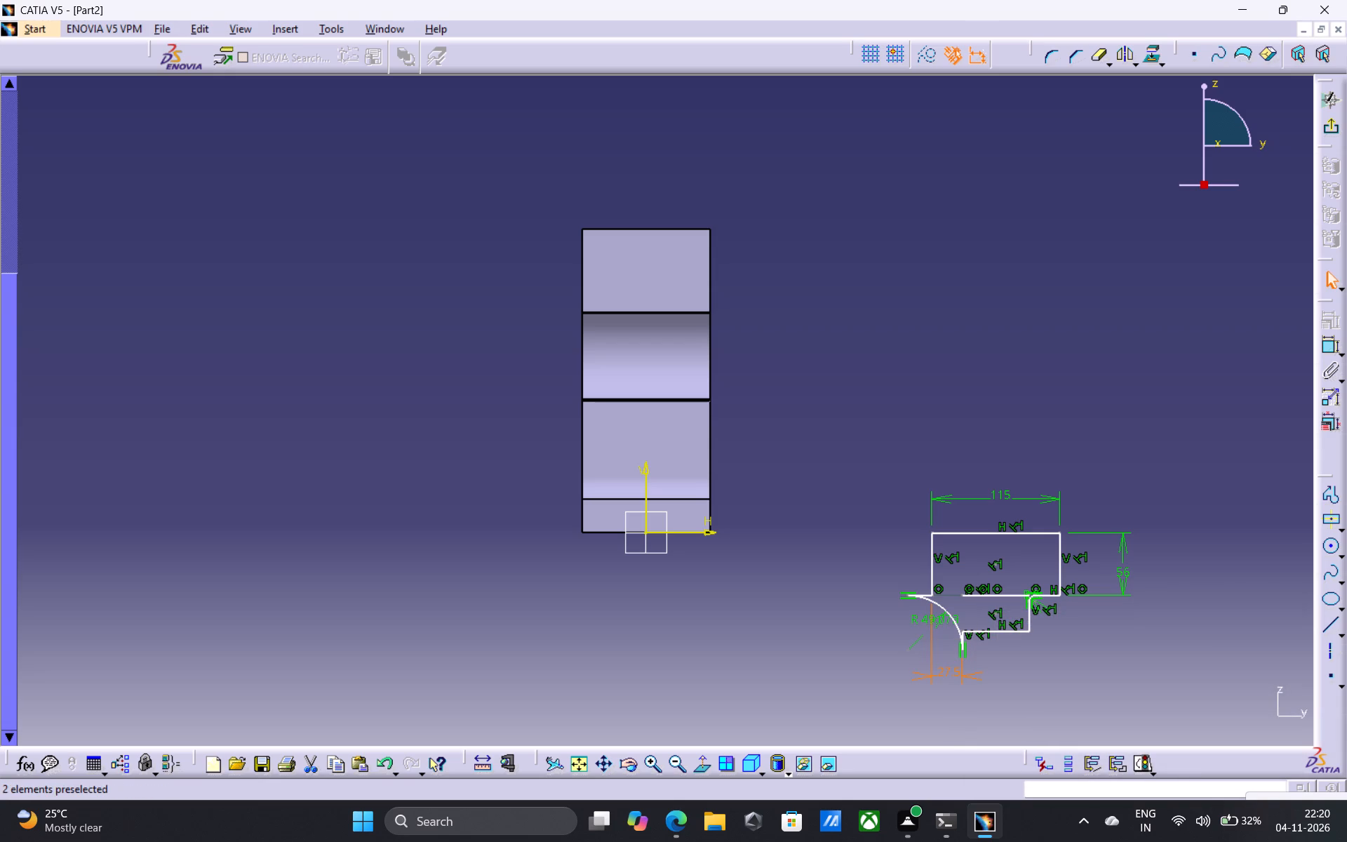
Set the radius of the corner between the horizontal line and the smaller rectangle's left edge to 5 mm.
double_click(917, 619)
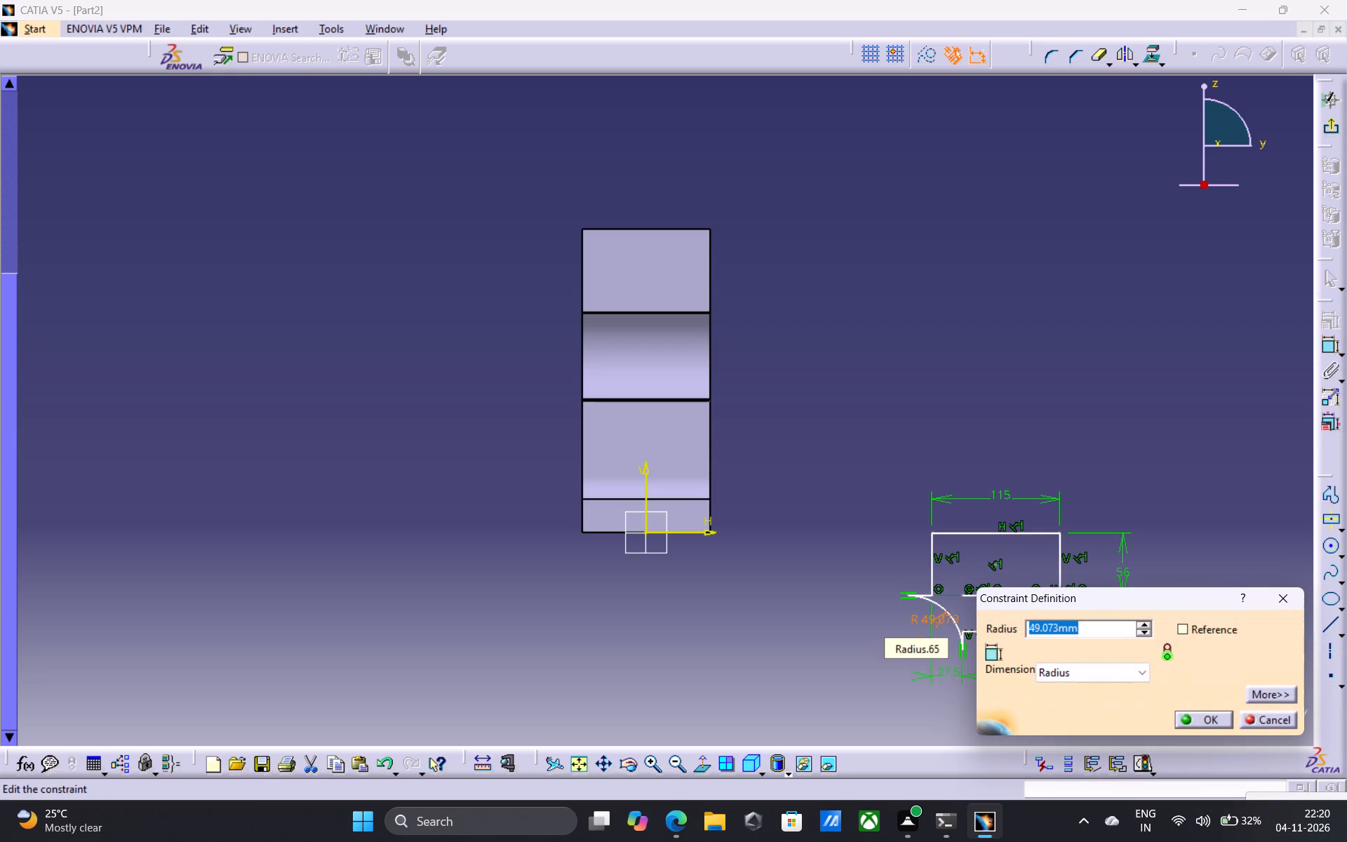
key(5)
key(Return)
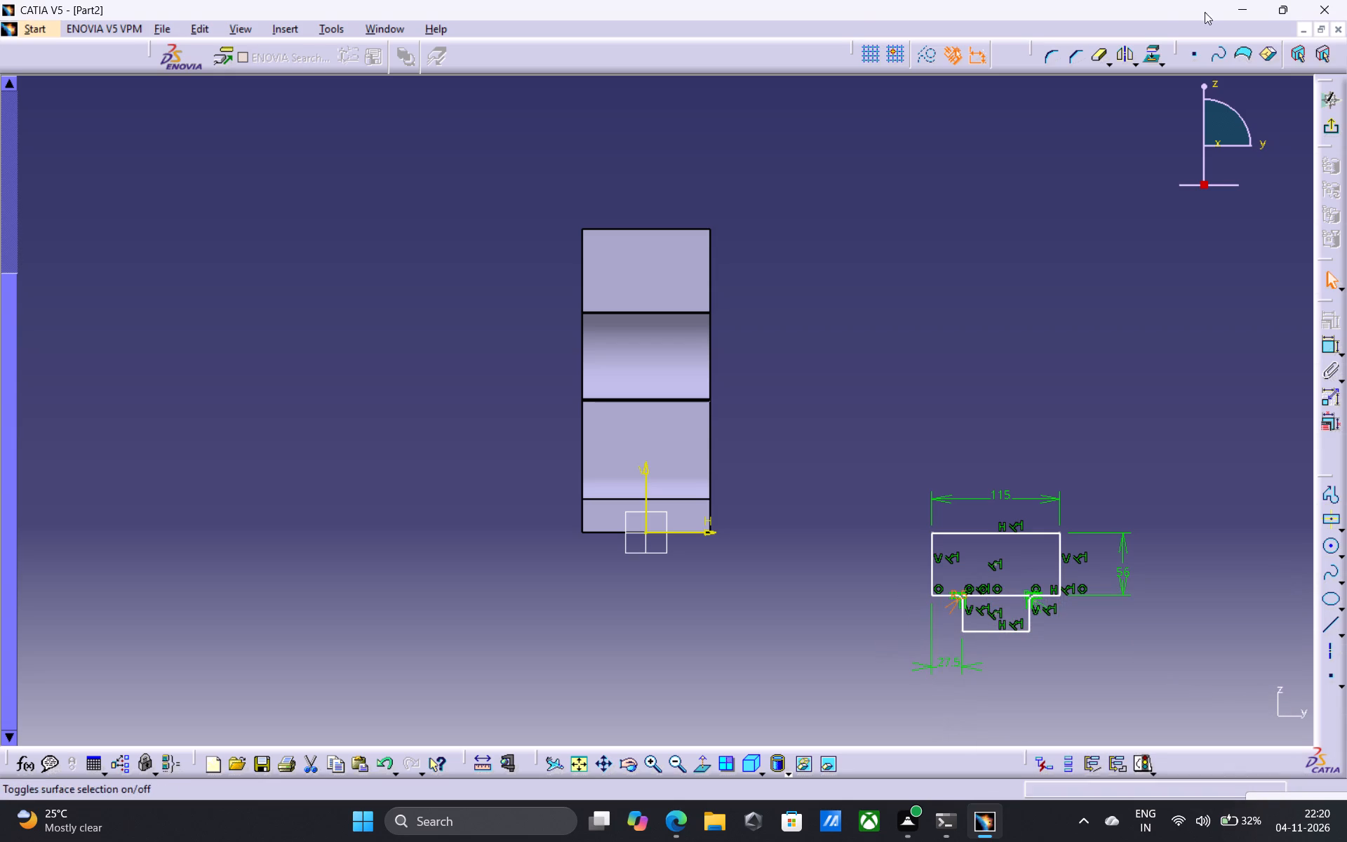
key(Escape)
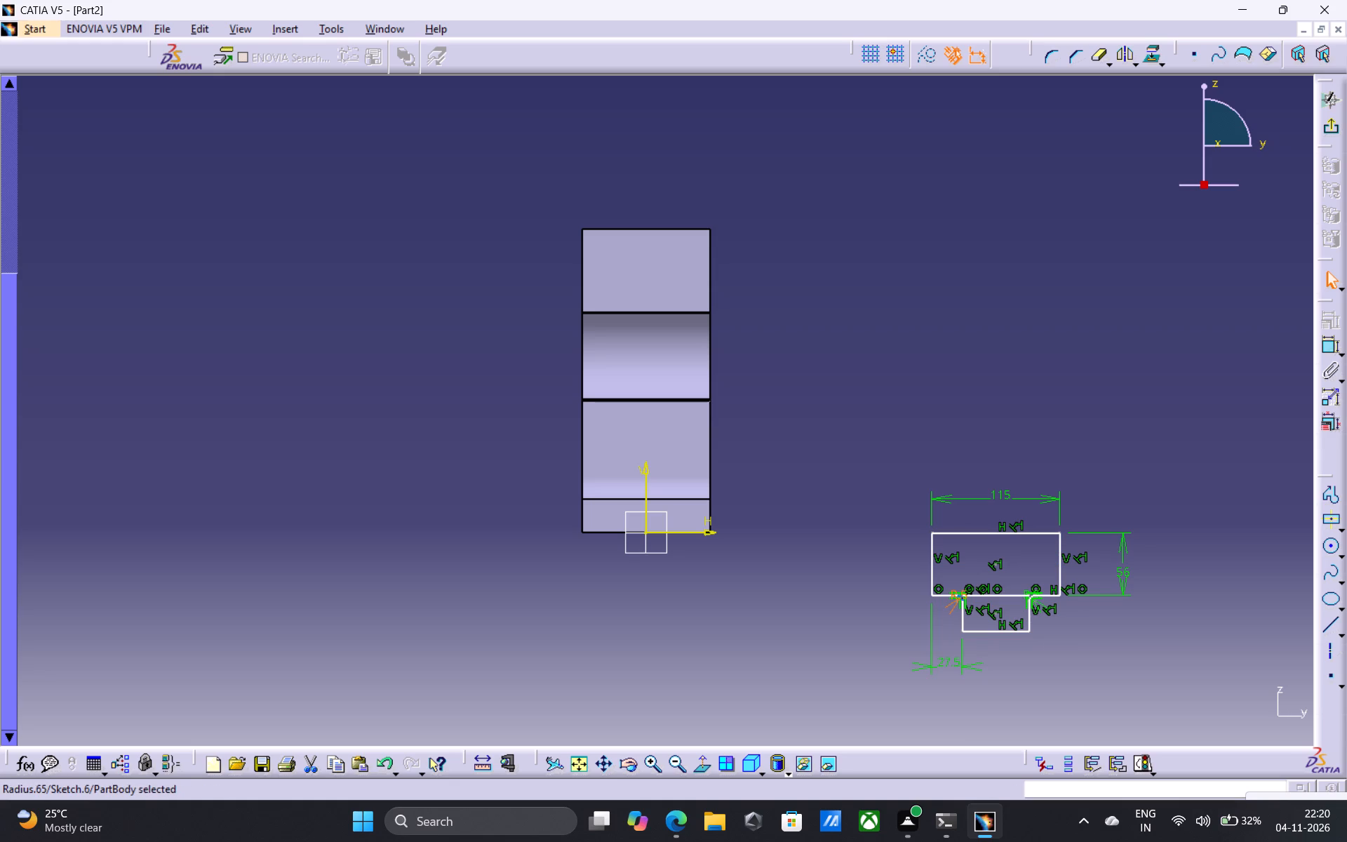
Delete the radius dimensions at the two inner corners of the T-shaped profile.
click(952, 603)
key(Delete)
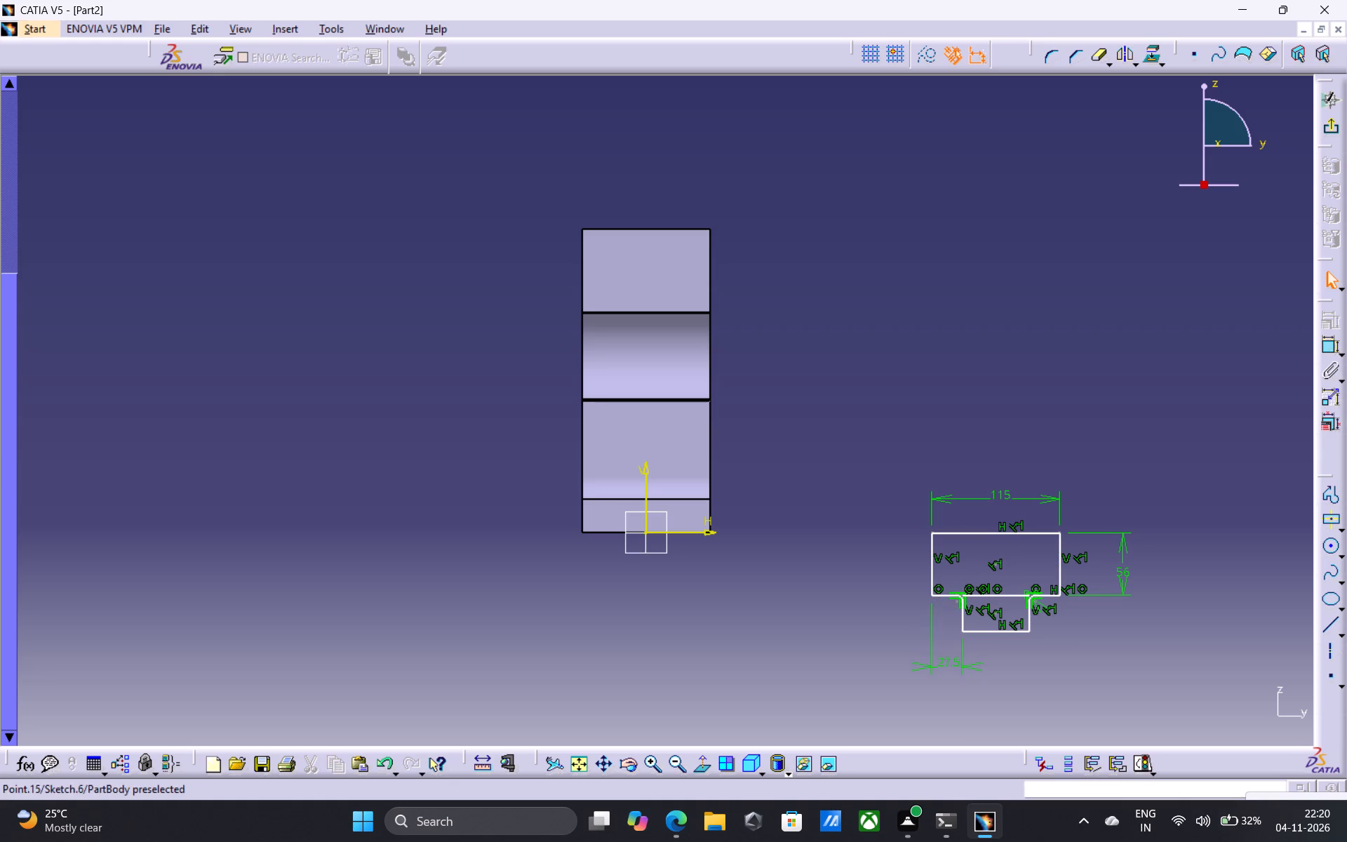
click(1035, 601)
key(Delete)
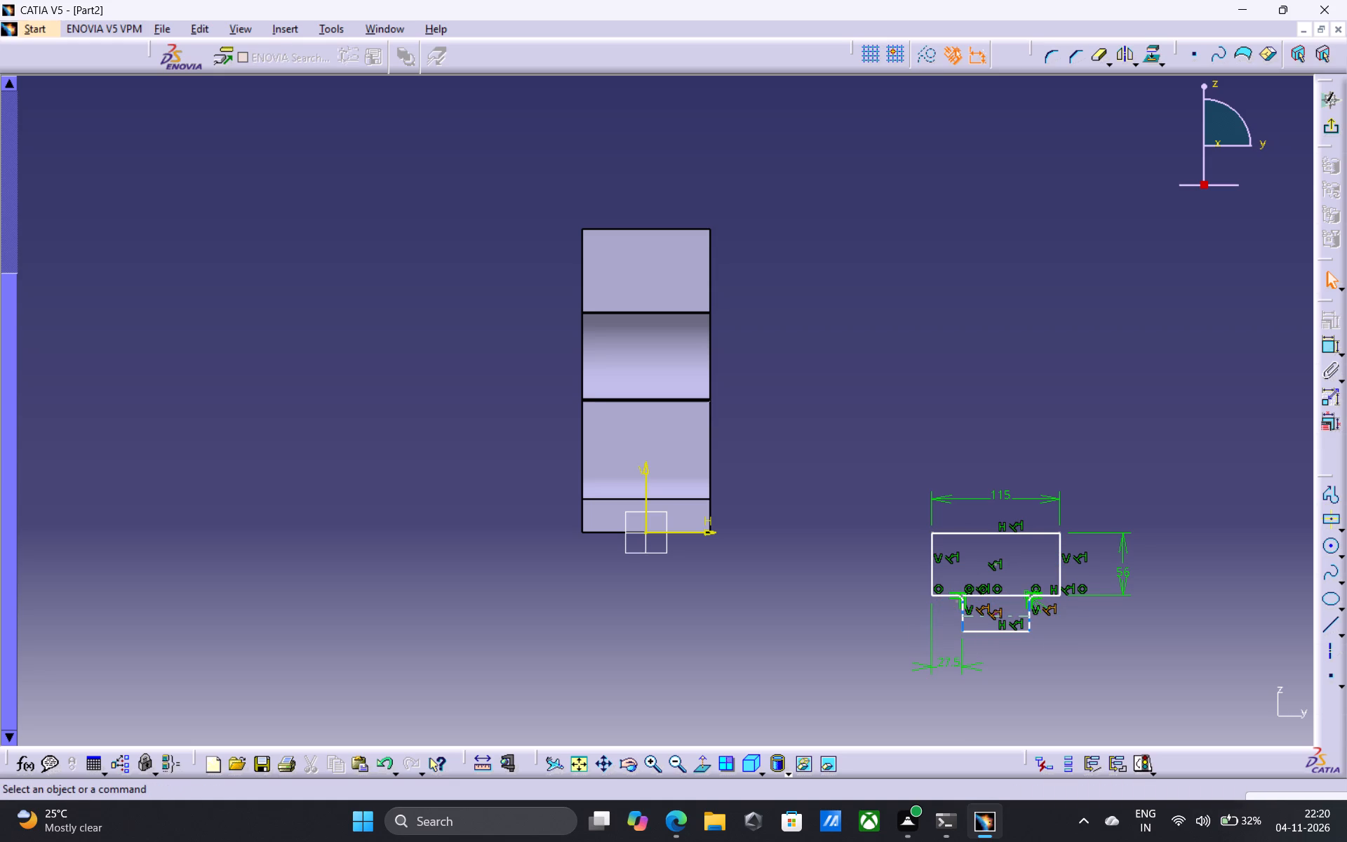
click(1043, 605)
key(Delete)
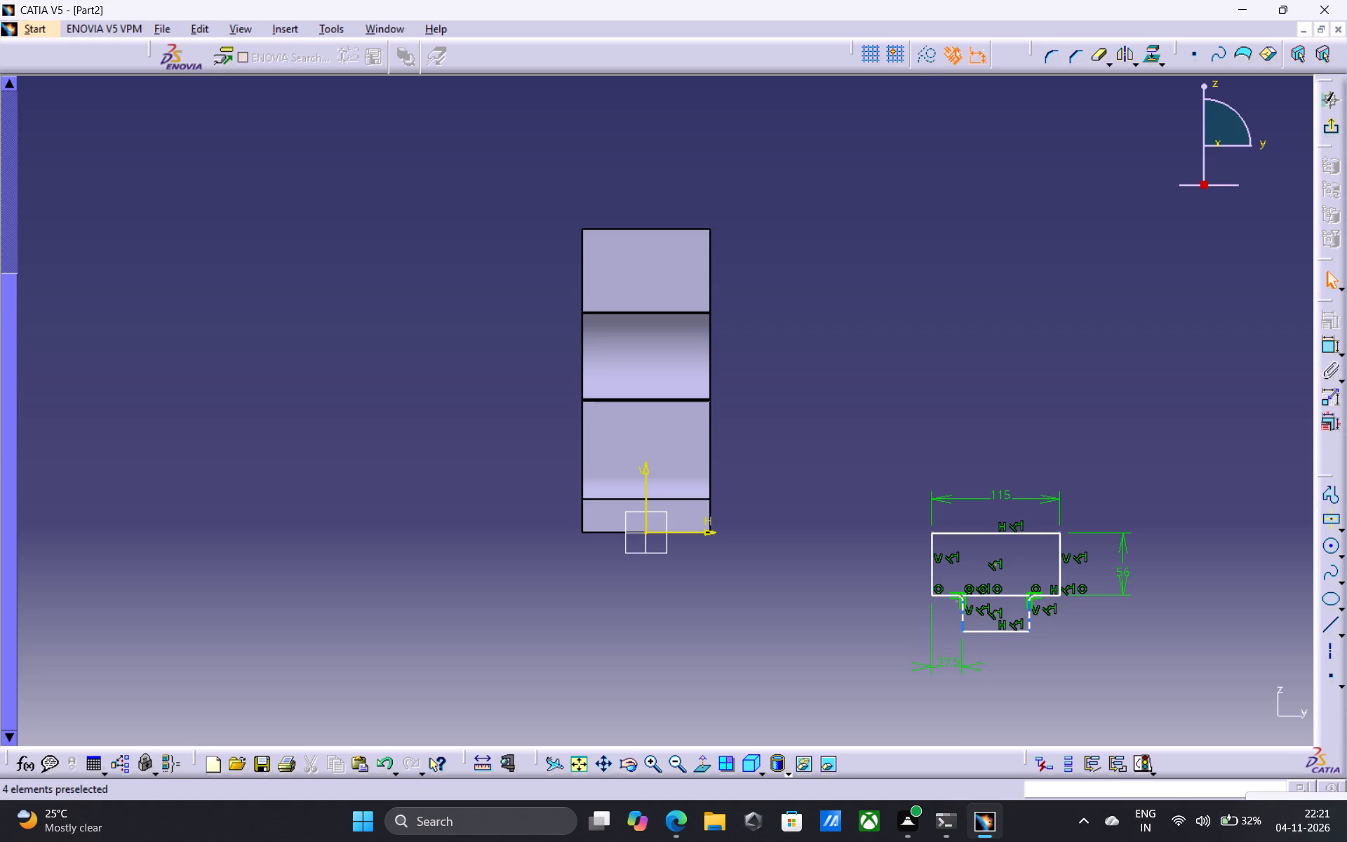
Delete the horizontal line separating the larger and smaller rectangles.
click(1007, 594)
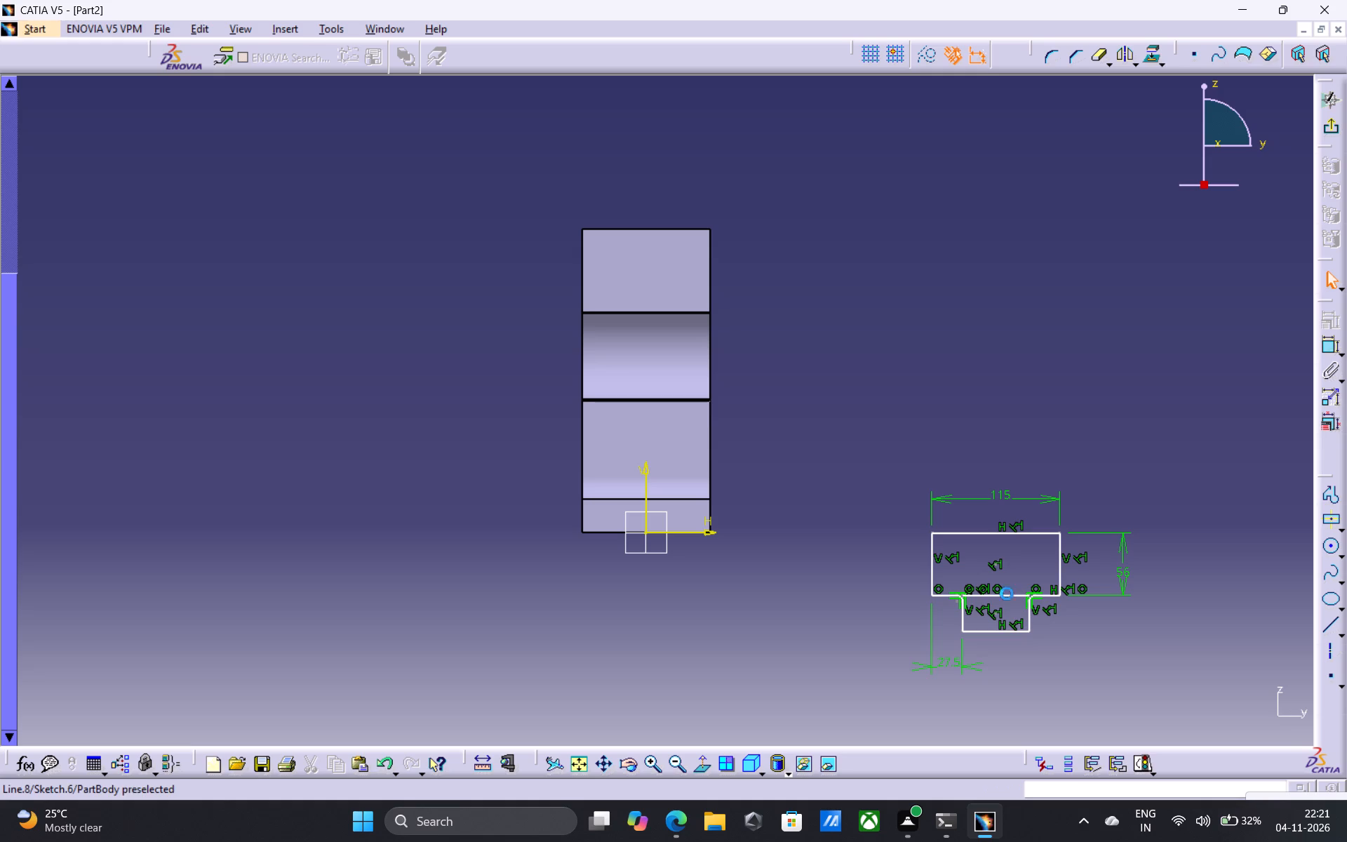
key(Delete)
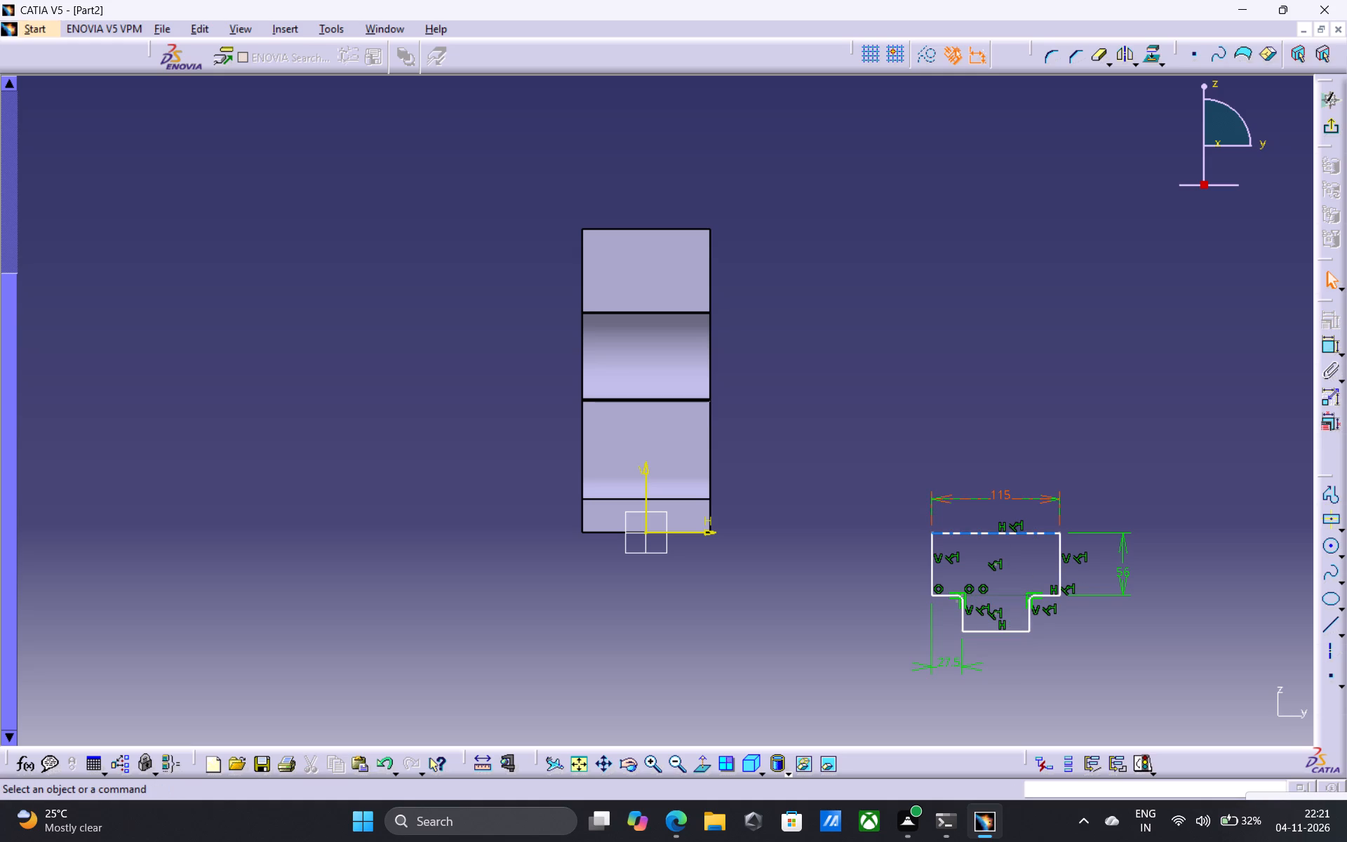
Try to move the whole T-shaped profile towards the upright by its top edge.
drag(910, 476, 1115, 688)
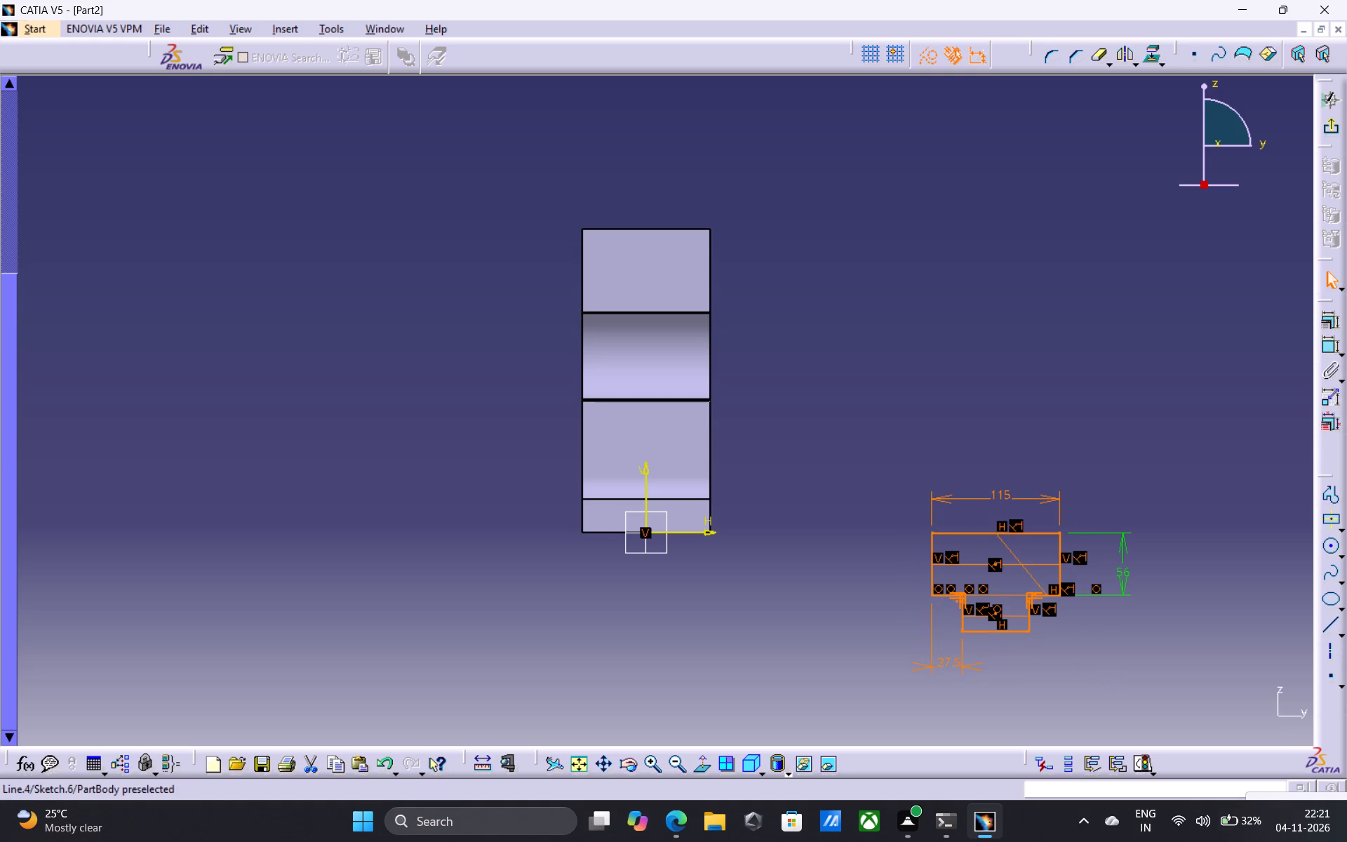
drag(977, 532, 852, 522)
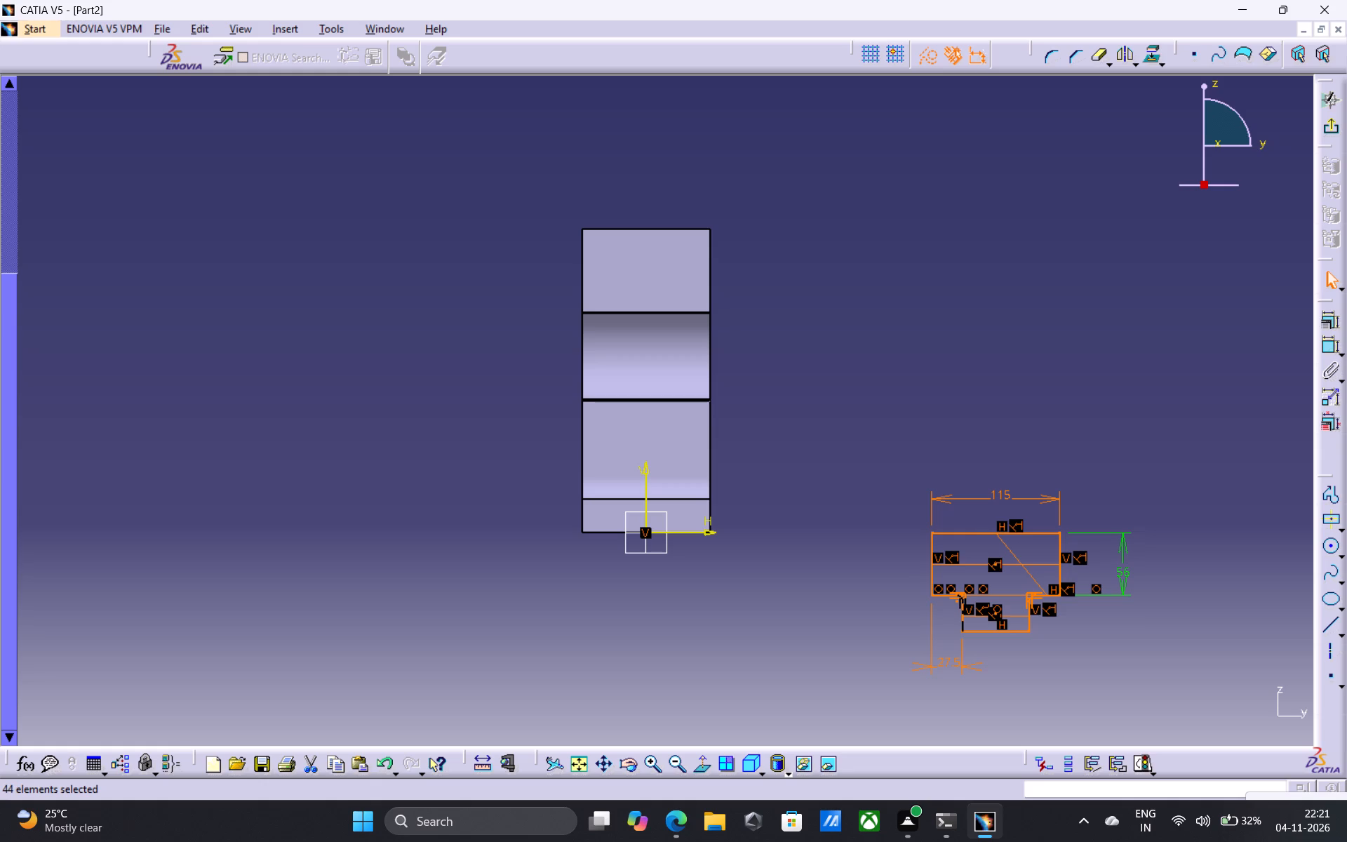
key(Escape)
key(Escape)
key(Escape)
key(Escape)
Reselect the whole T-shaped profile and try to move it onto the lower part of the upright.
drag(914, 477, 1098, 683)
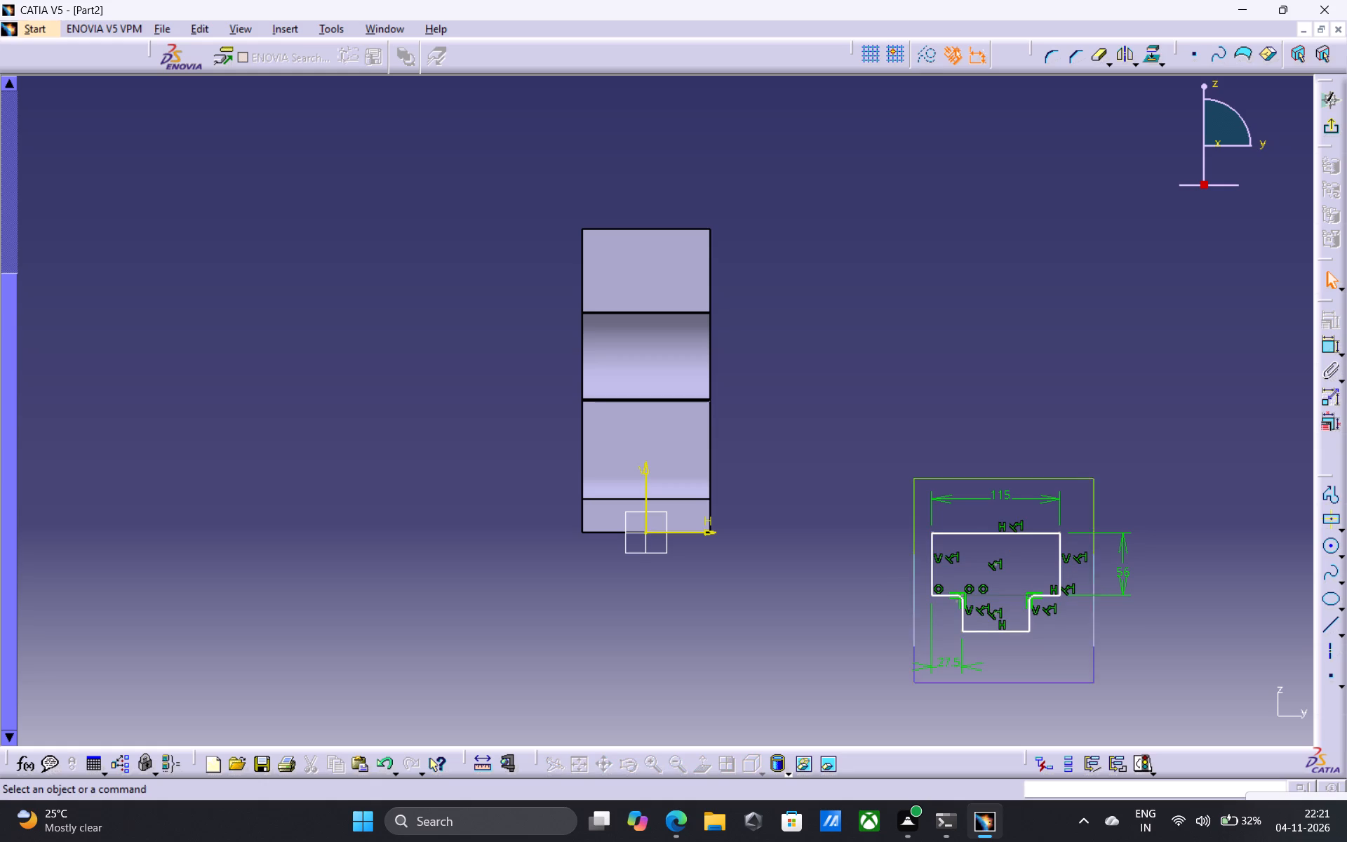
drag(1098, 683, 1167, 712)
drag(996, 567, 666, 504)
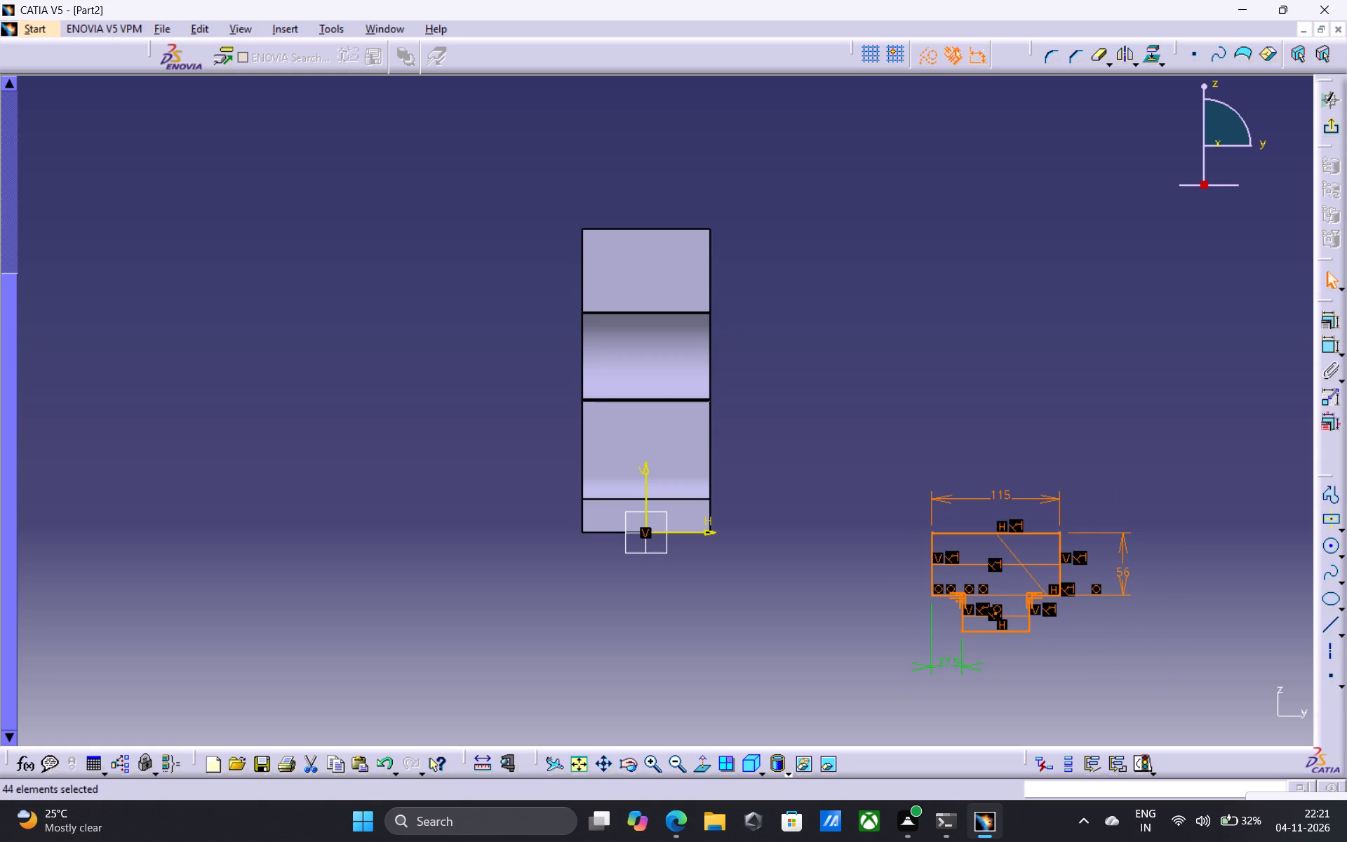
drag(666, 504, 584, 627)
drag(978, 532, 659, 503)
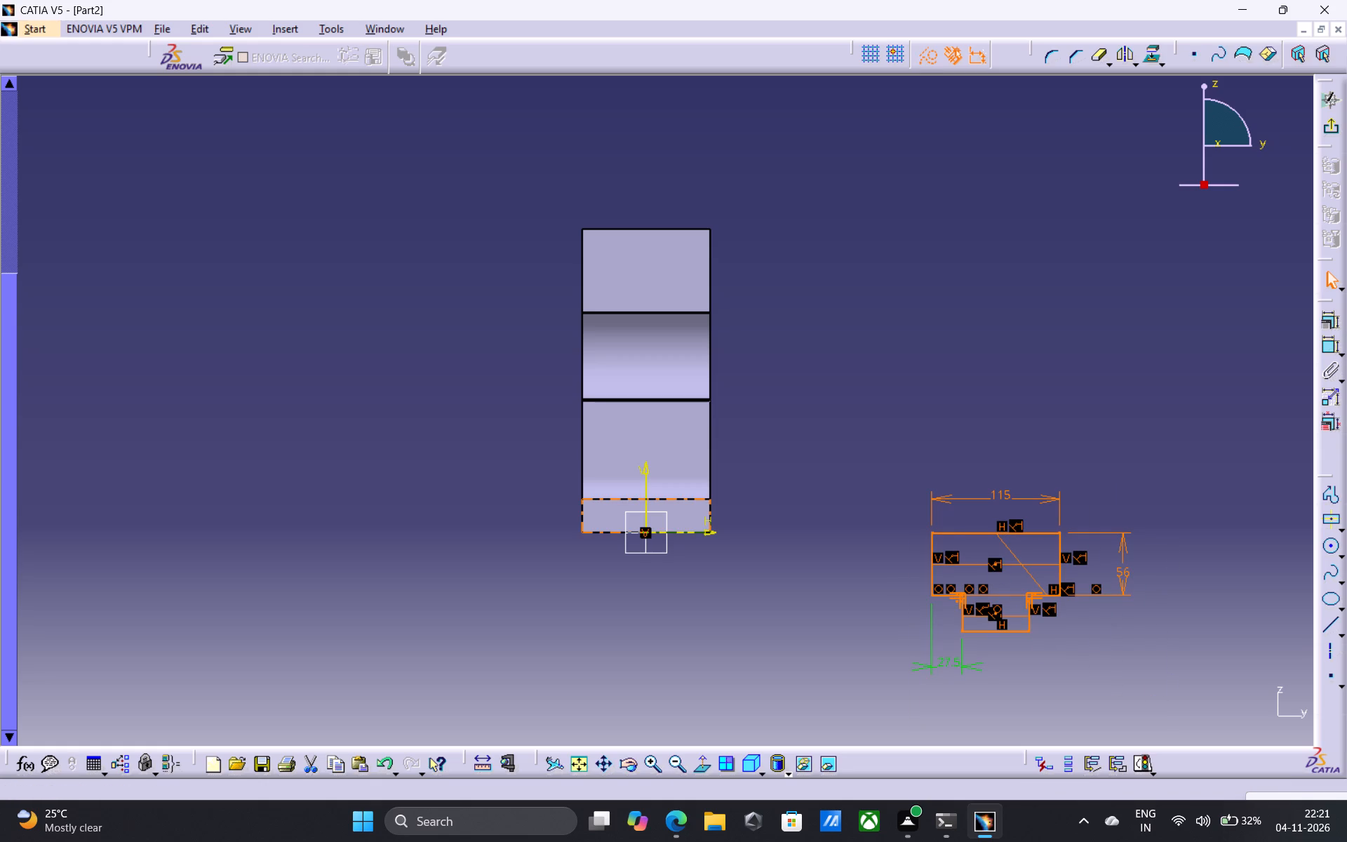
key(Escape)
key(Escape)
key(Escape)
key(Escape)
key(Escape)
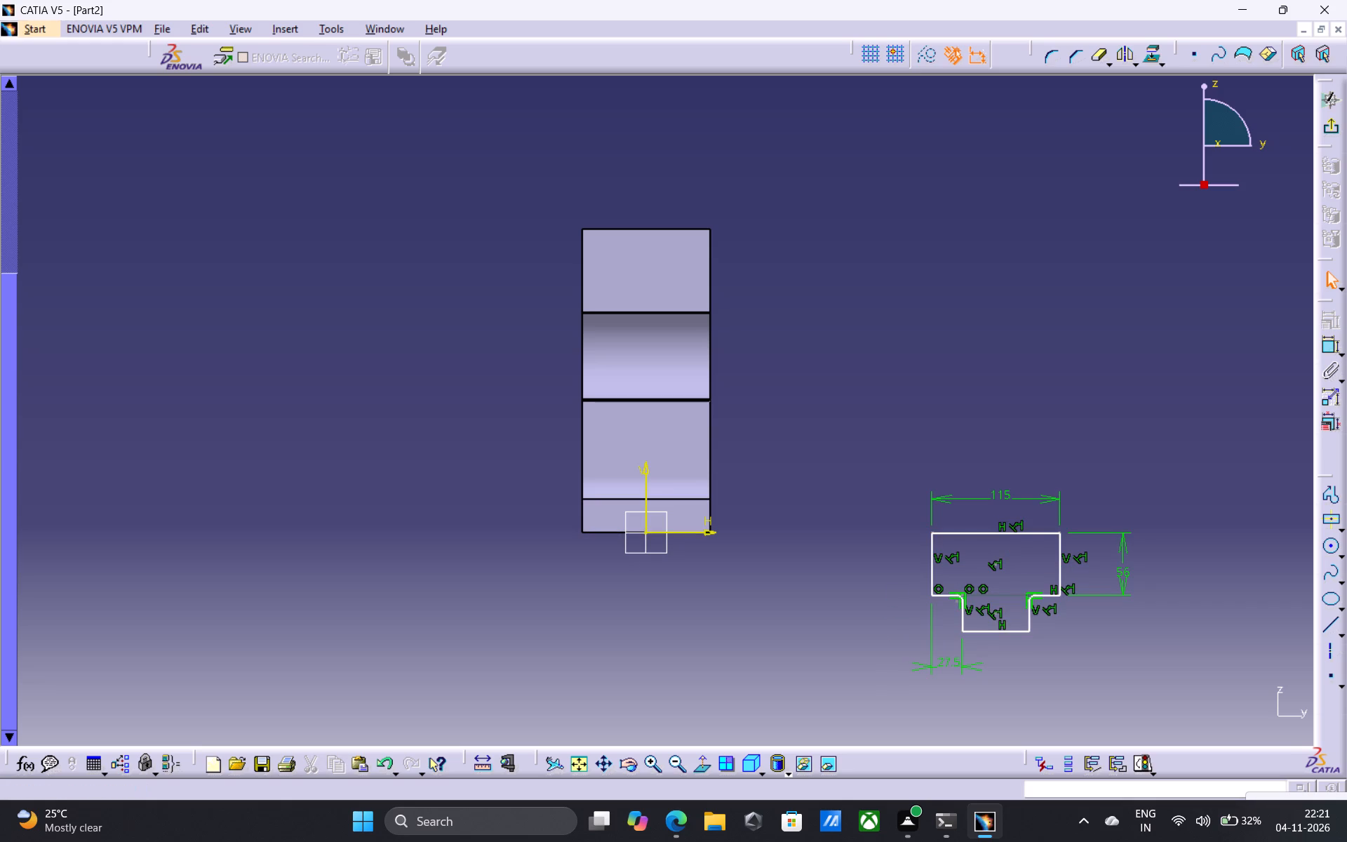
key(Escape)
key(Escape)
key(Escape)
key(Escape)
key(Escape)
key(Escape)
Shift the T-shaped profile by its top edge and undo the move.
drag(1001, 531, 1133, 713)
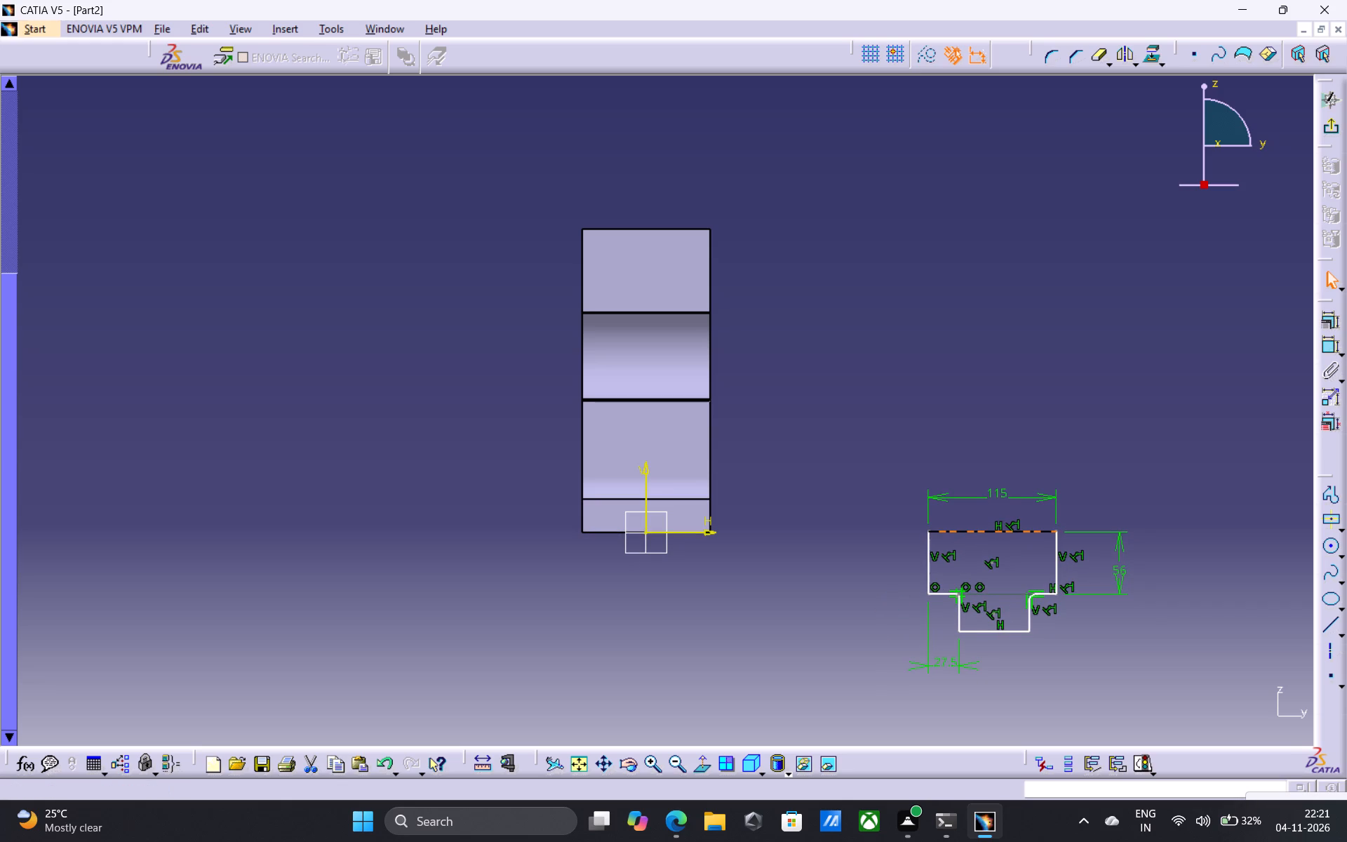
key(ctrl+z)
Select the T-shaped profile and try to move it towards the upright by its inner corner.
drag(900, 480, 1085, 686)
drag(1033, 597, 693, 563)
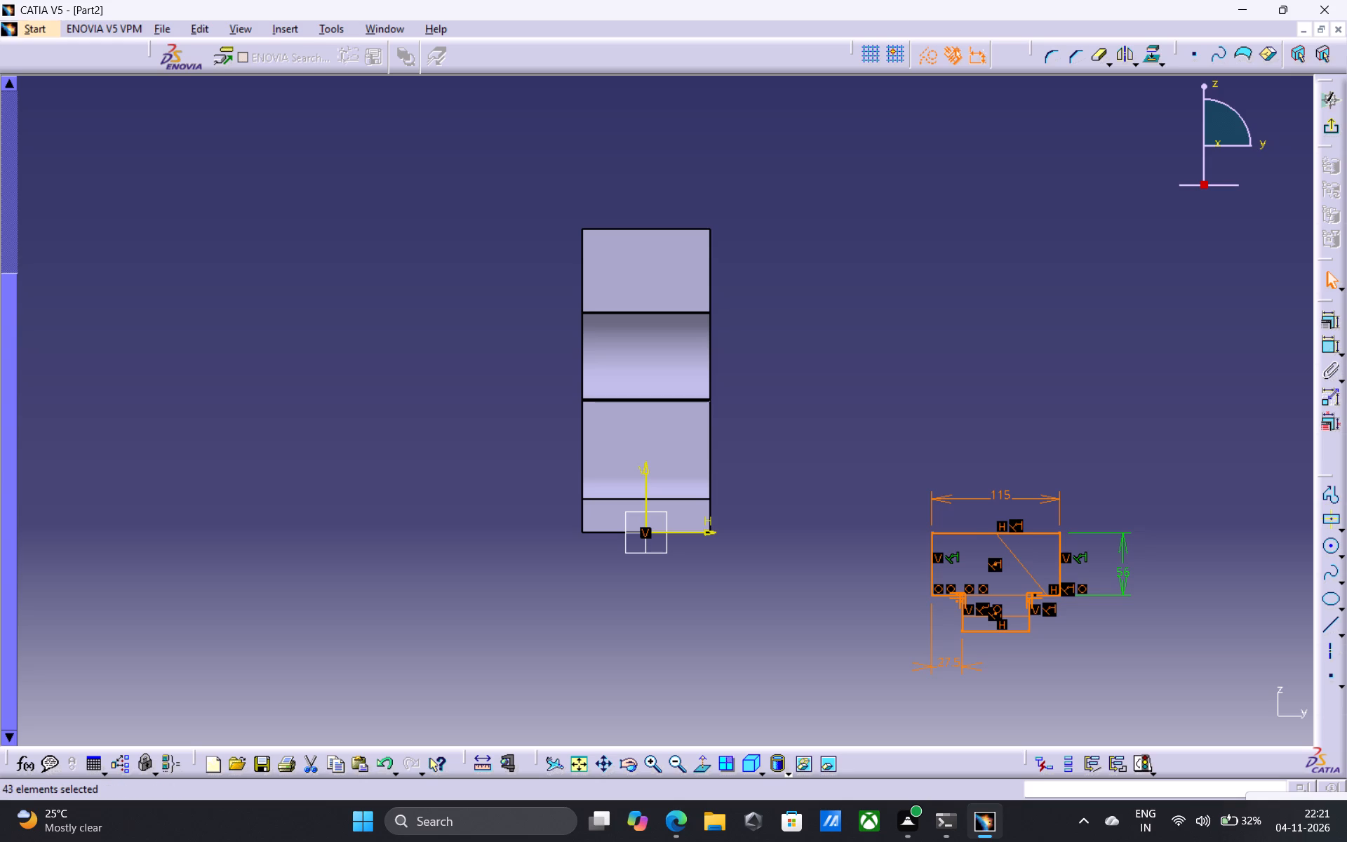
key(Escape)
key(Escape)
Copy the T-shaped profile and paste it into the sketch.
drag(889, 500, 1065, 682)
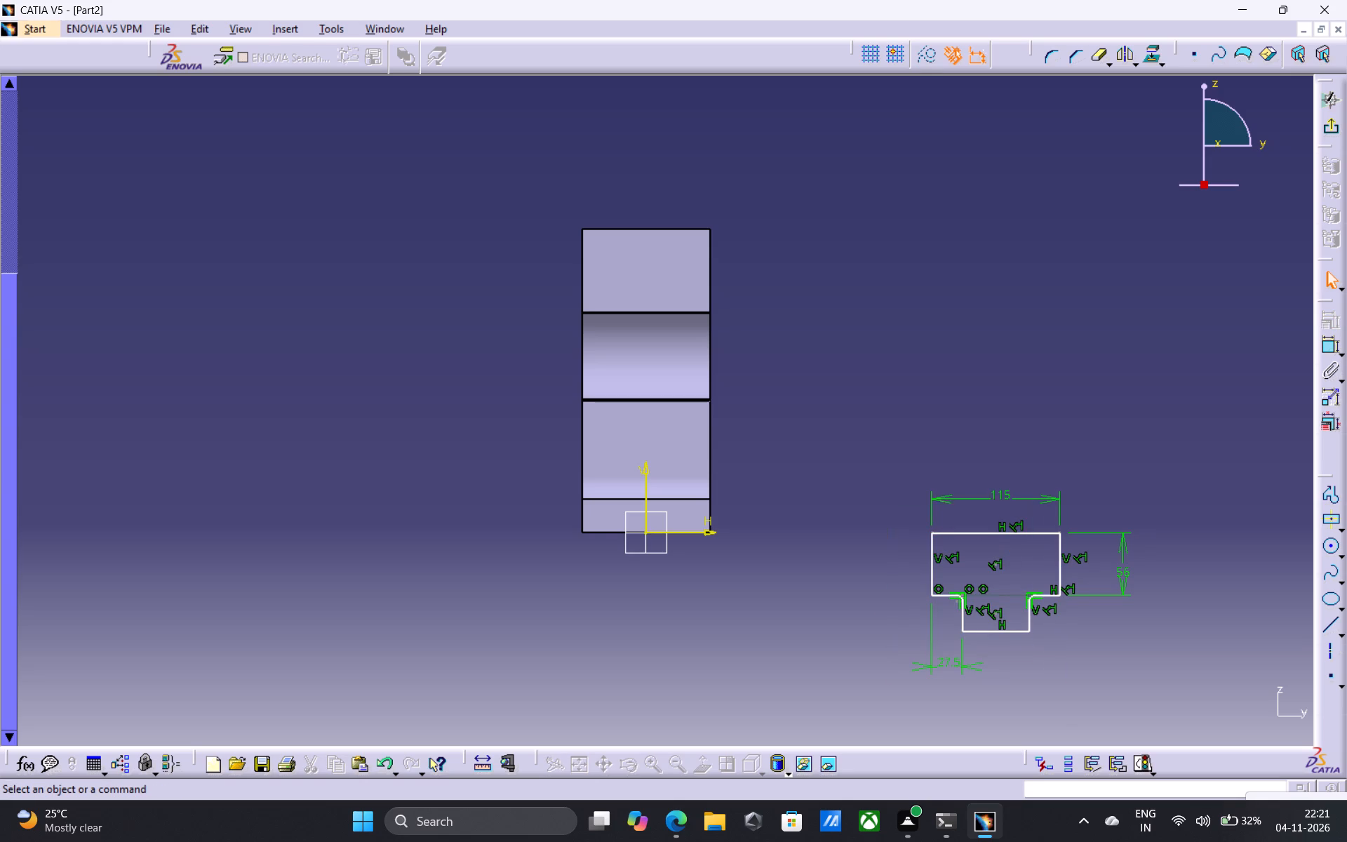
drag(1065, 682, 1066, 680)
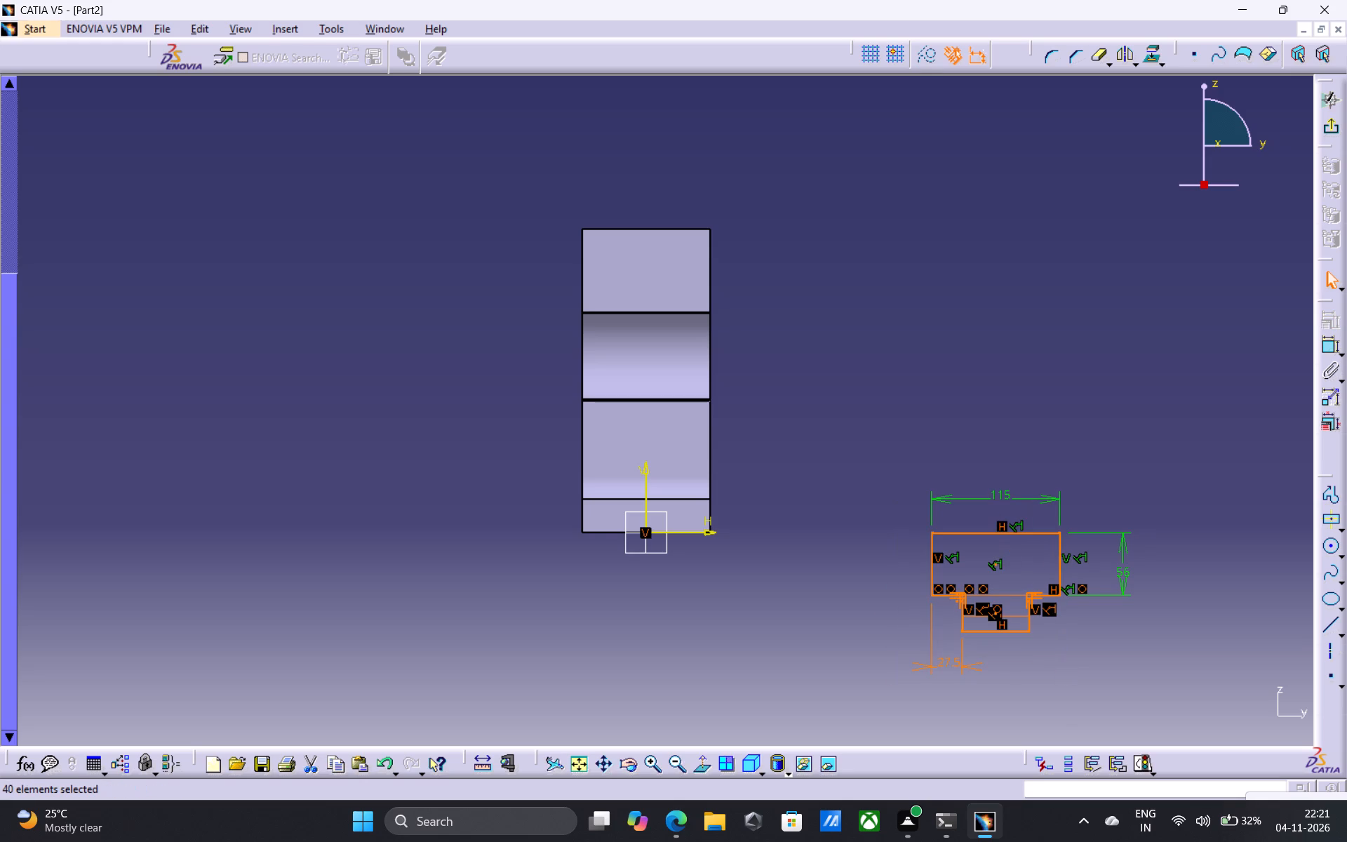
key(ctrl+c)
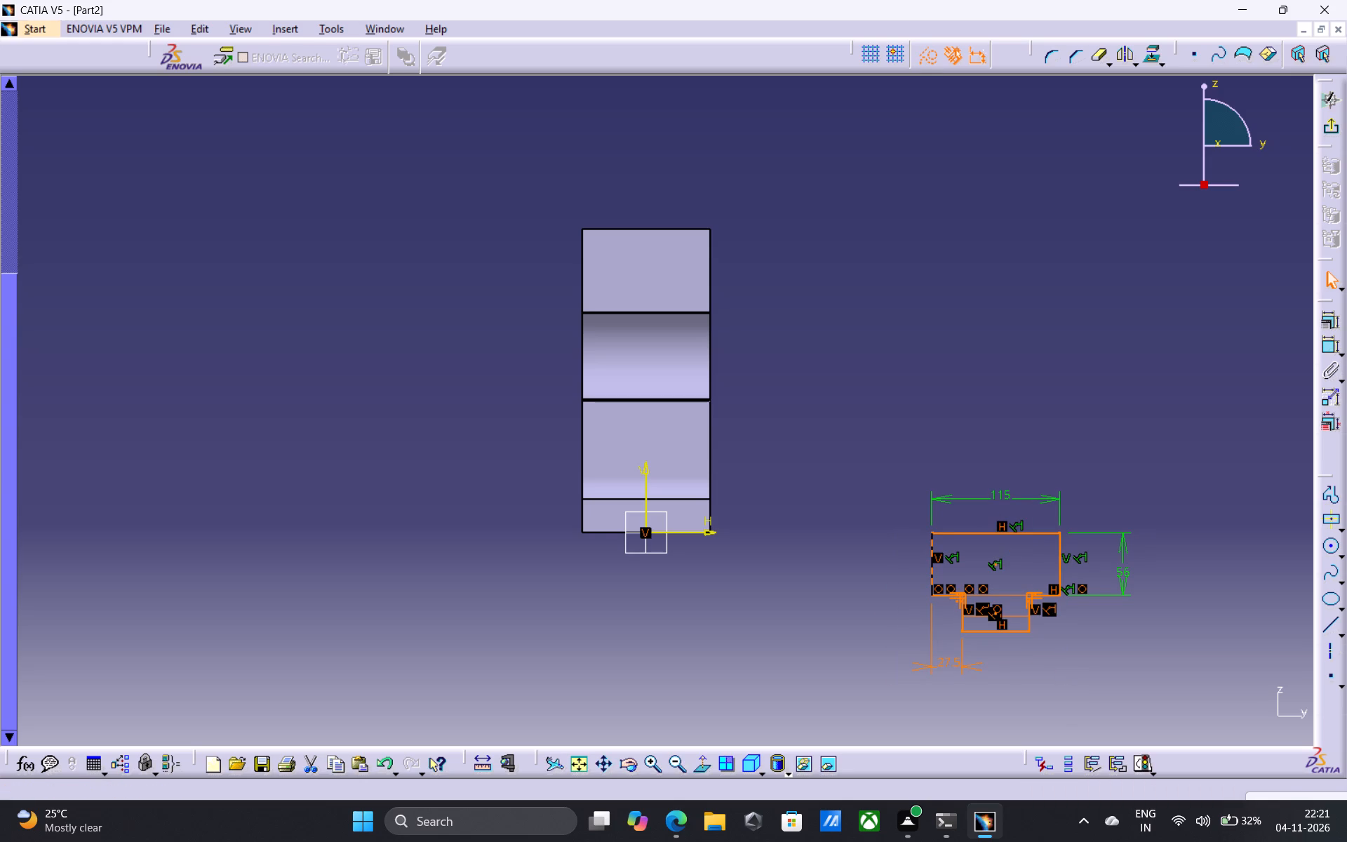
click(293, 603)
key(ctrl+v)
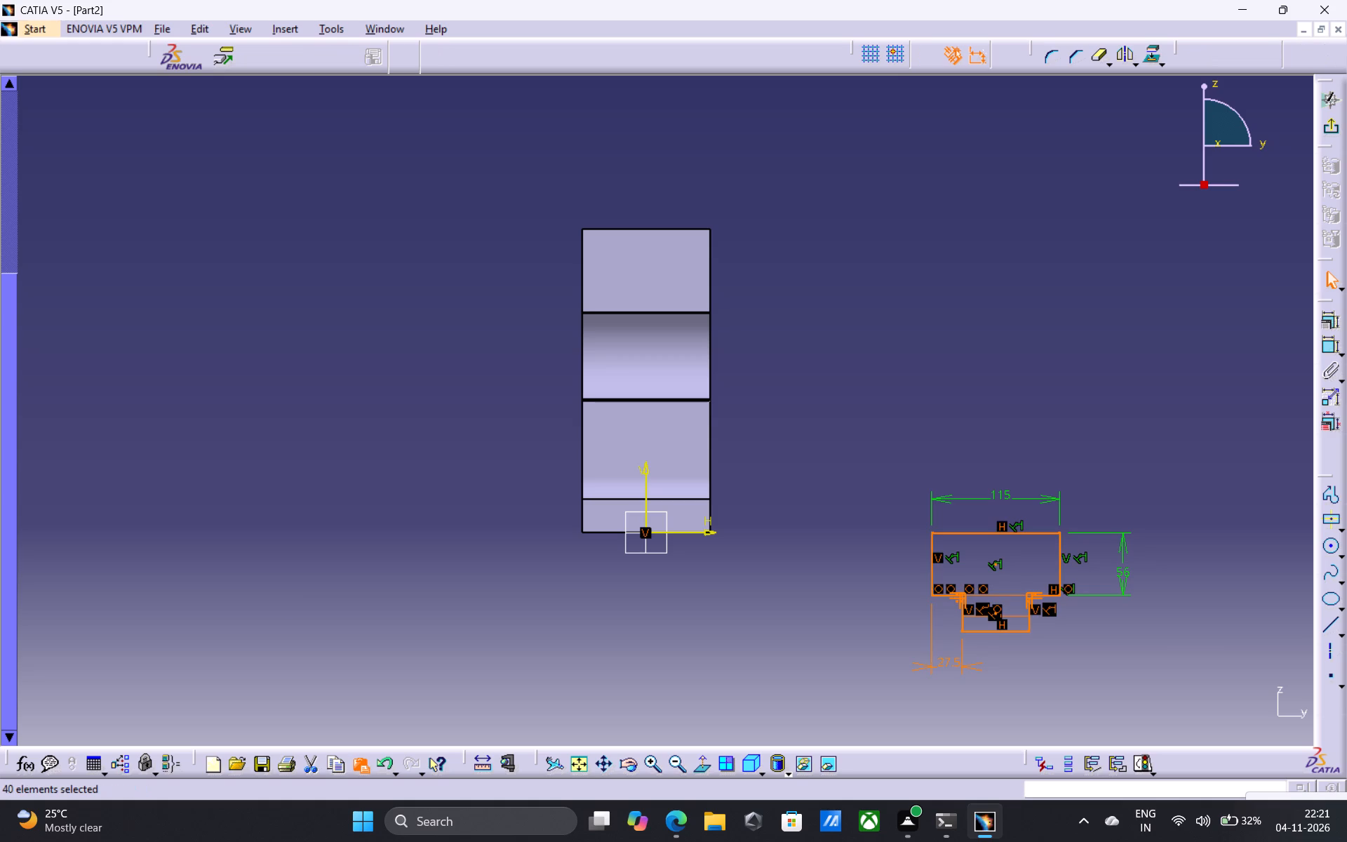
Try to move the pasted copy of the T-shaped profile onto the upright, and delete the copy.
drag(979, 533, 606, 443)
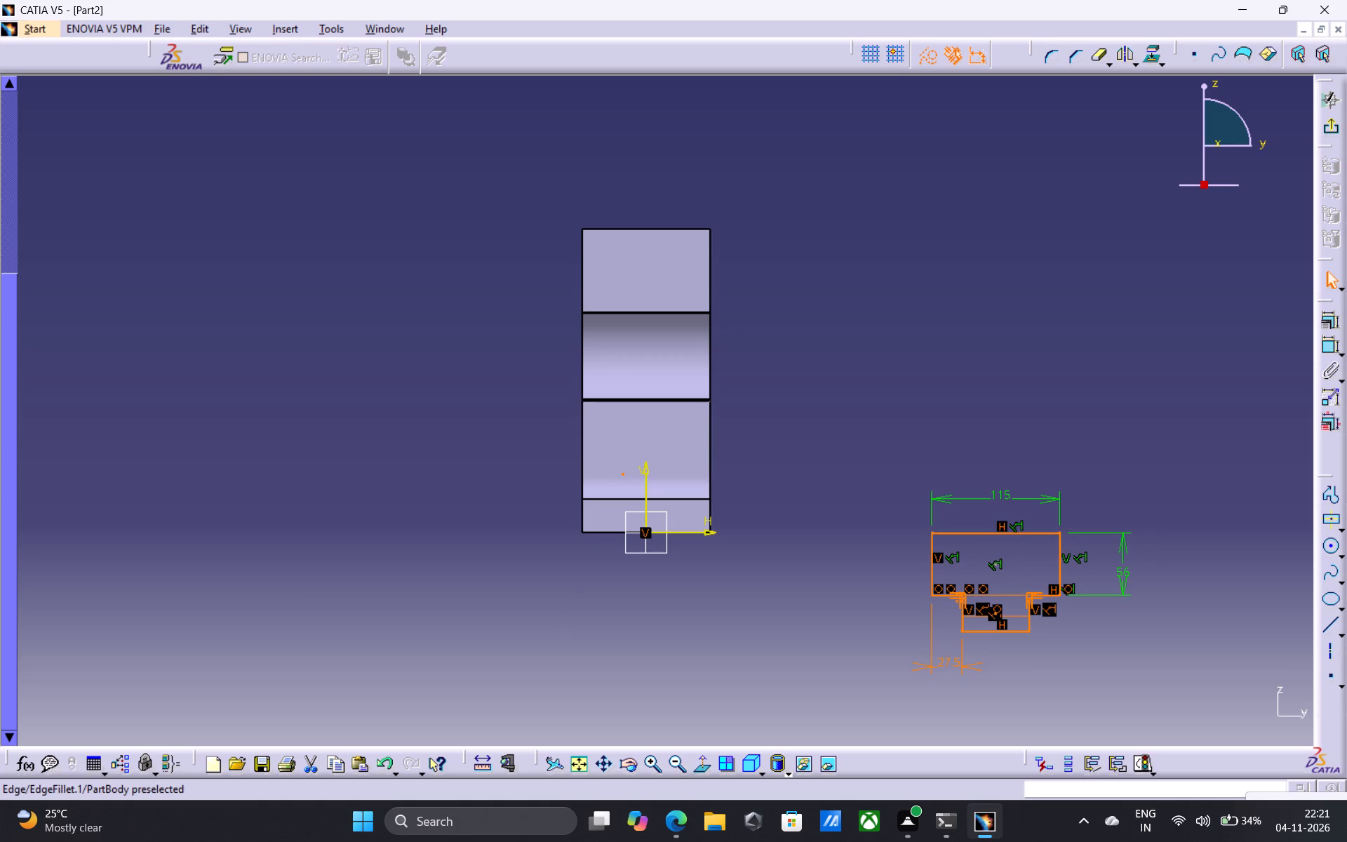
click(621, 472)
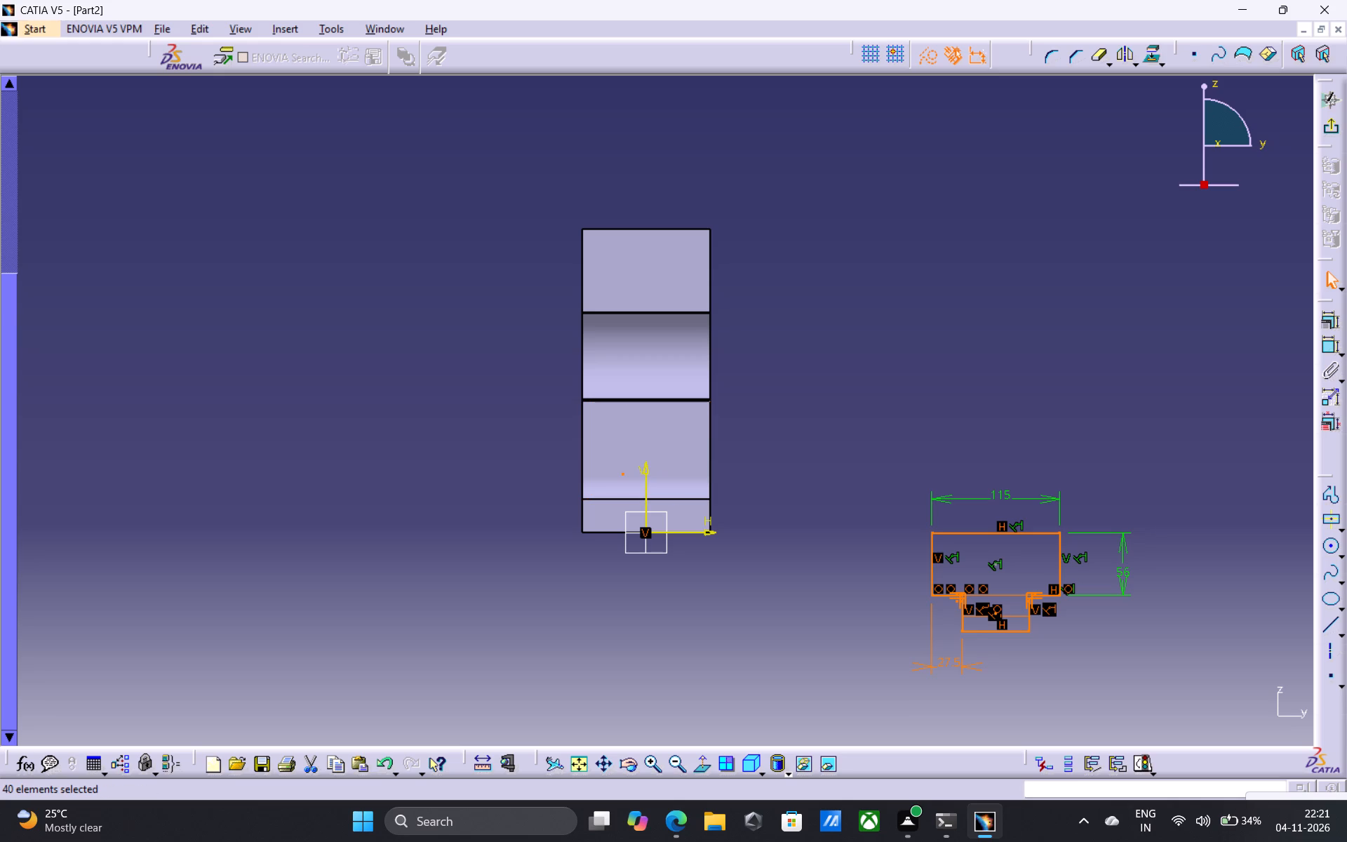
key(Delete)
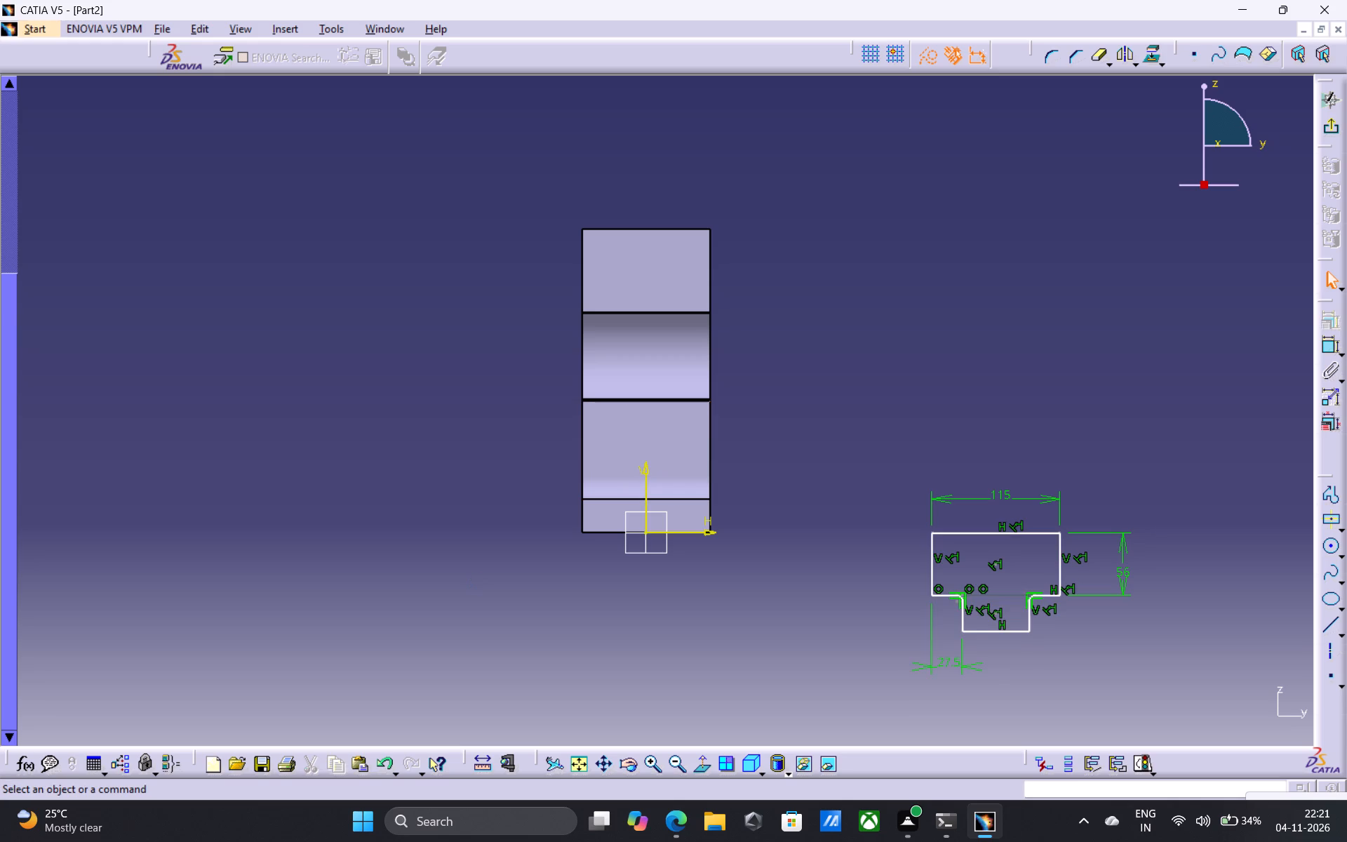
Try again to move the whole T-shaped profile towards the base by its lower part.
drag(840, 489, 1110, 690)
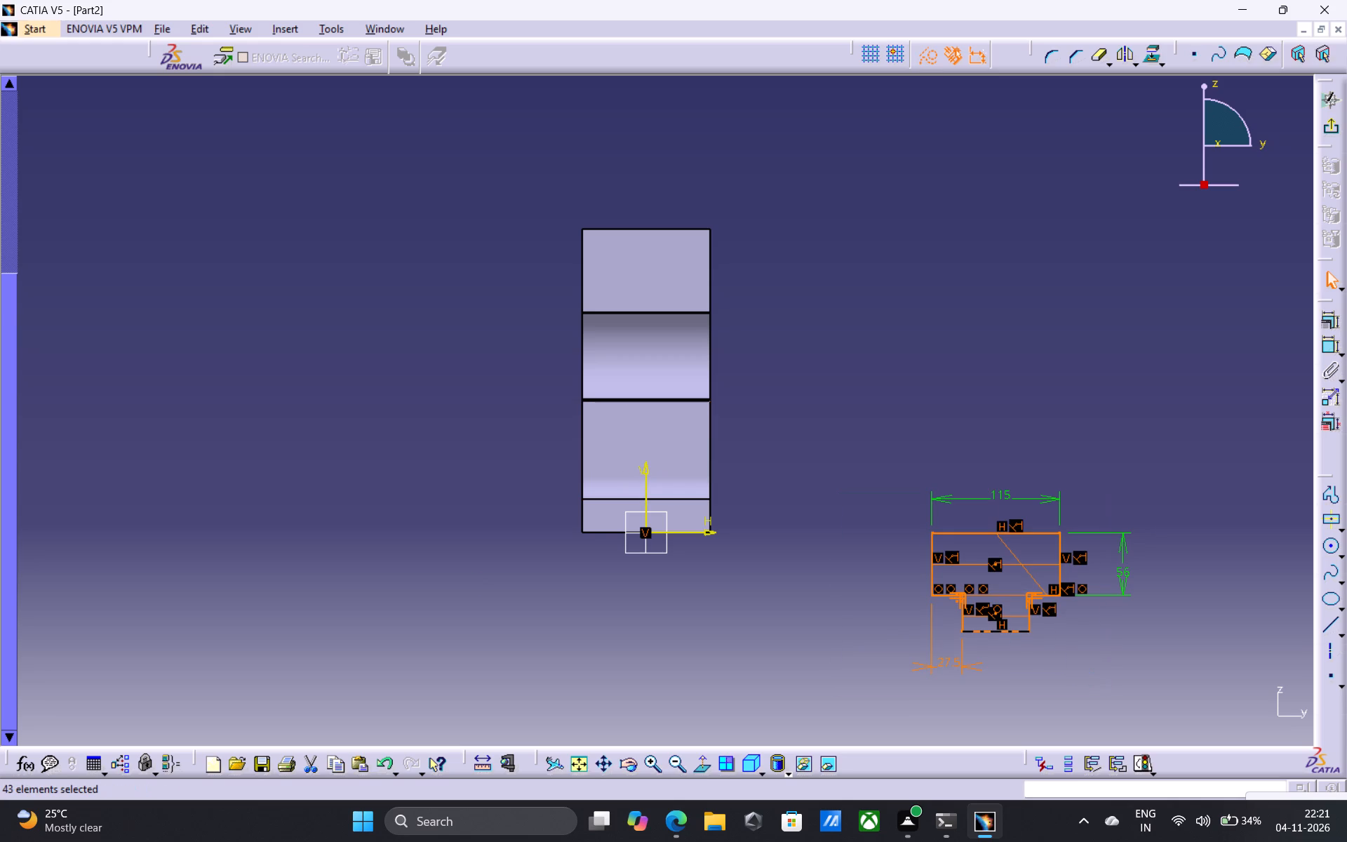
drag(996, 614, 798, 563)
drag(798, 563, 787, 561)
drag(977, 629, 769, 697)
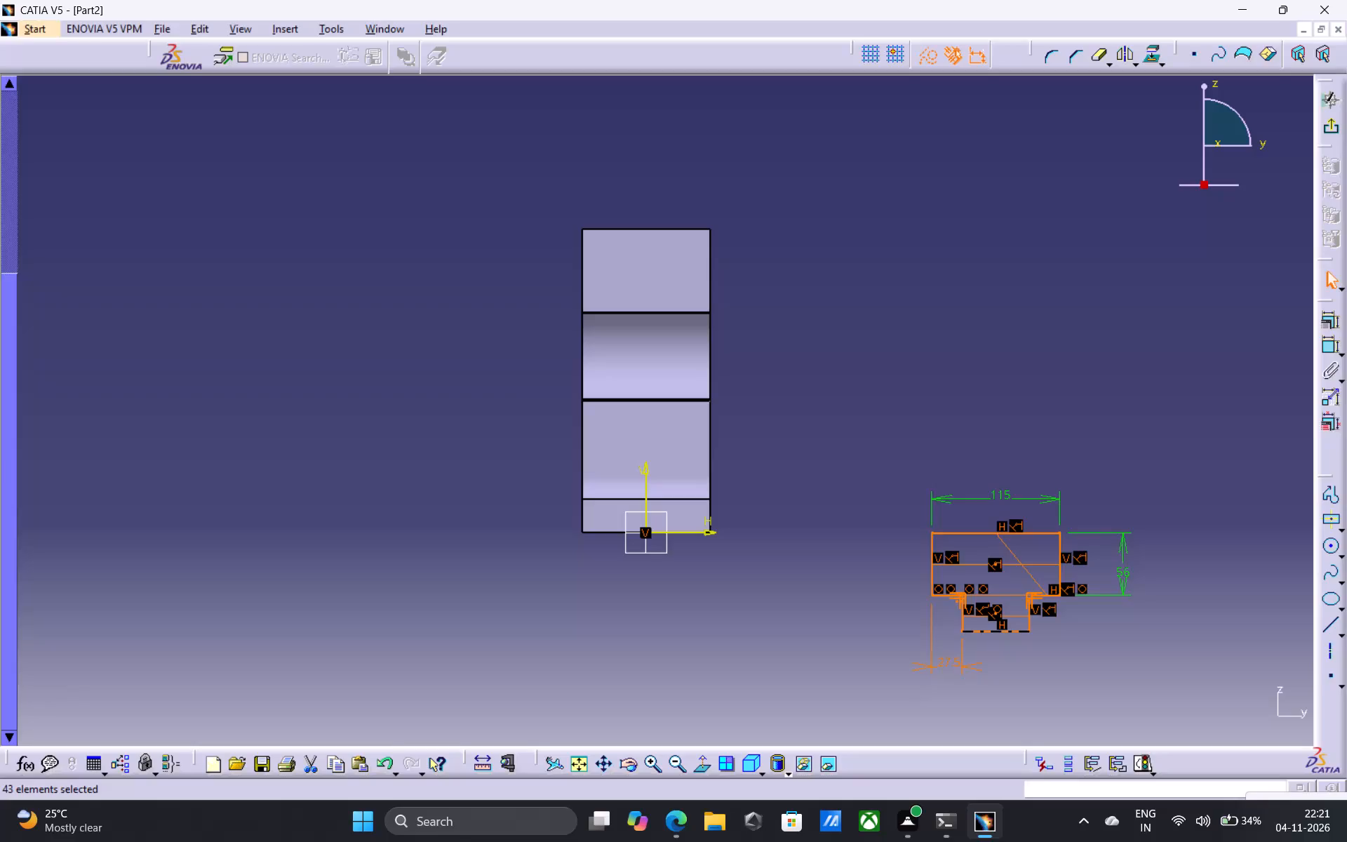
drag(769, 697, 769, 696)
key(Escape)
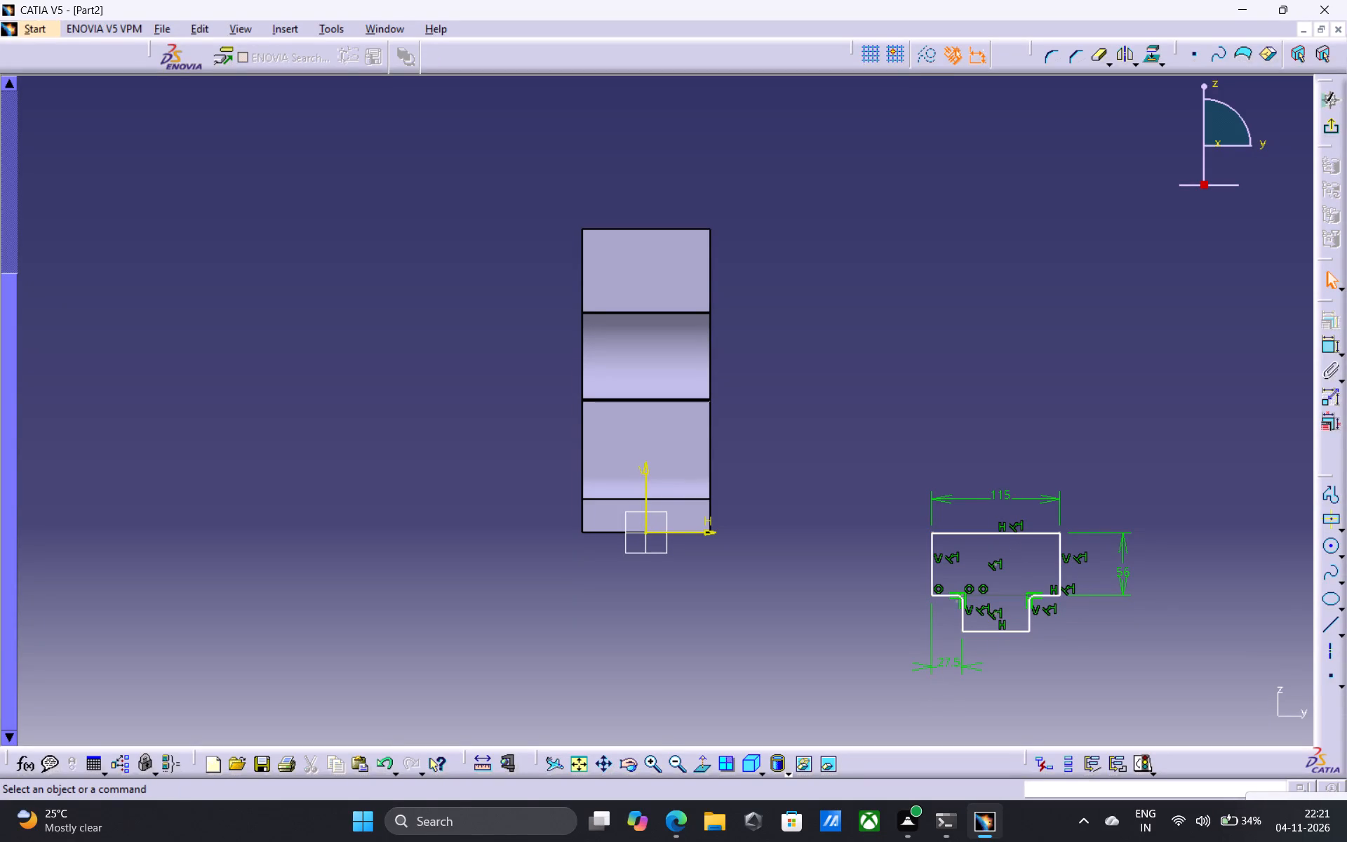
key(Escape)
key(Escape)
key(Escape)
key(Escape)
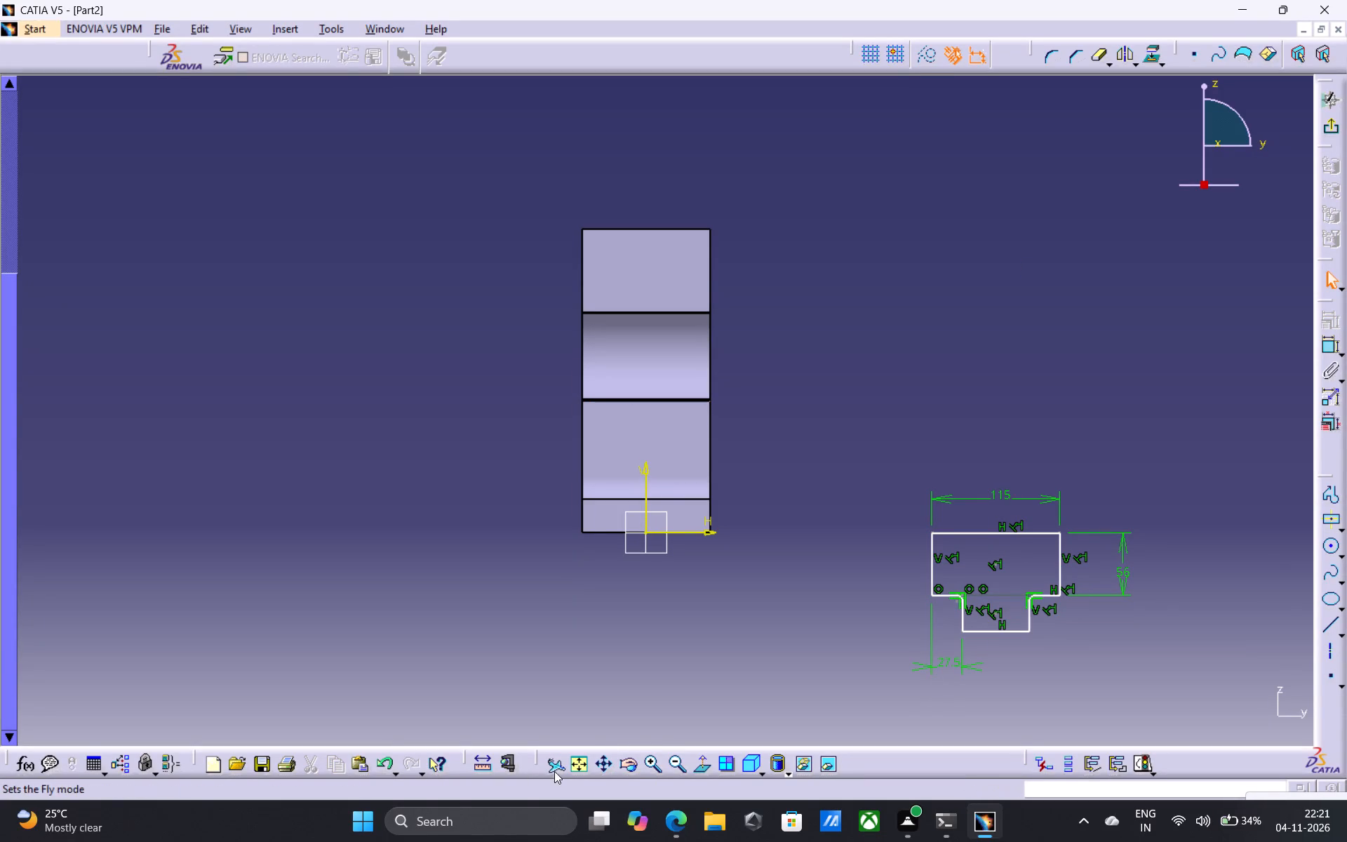
Delete the whole T-shaped profile together with its dimensions and constraints.
drag(915, 483, 1134, 721)
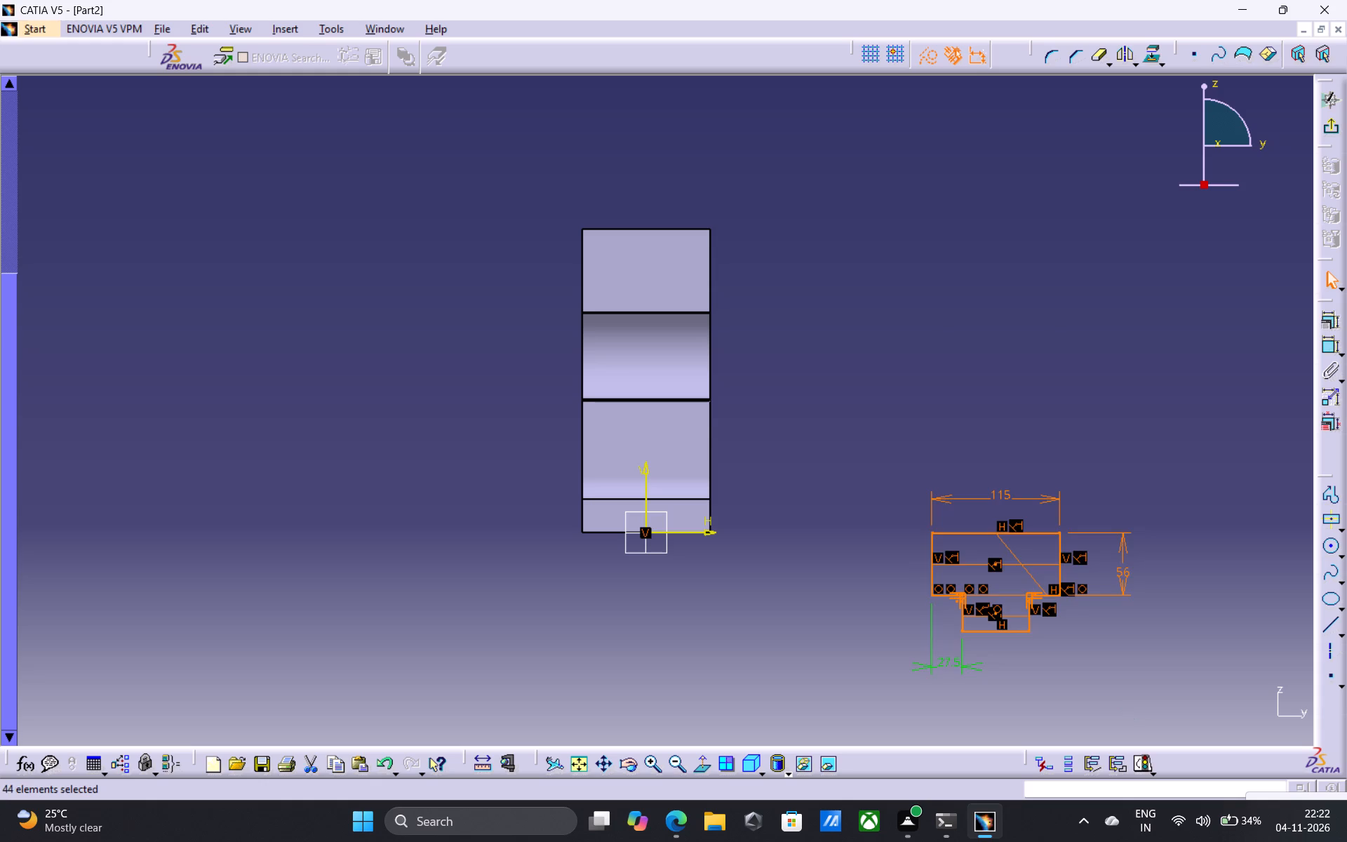
key(Delete)
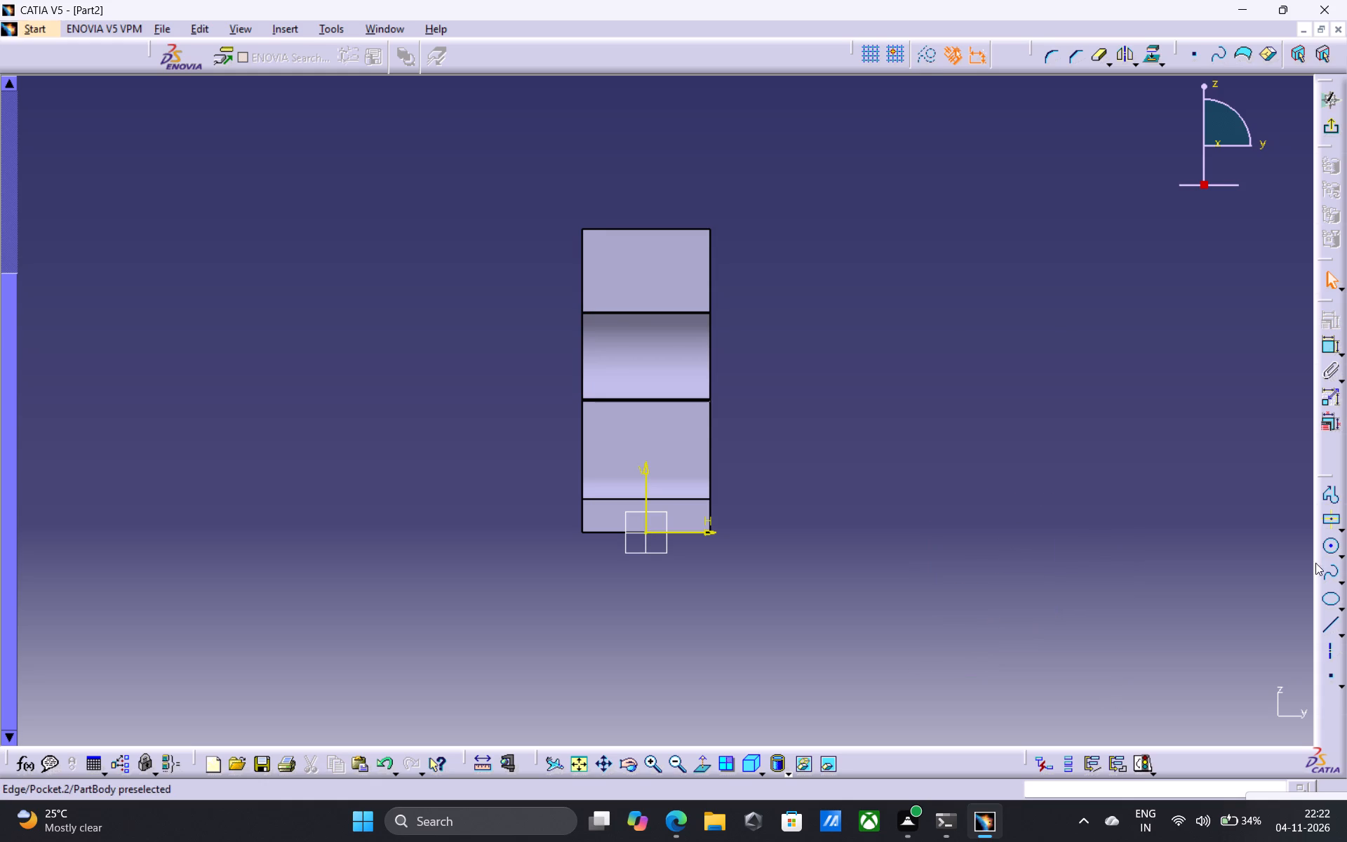
Draw a circle centred on the vertical axis in the upright's top block, about 237 mm above the origin.
click(1329, 550)
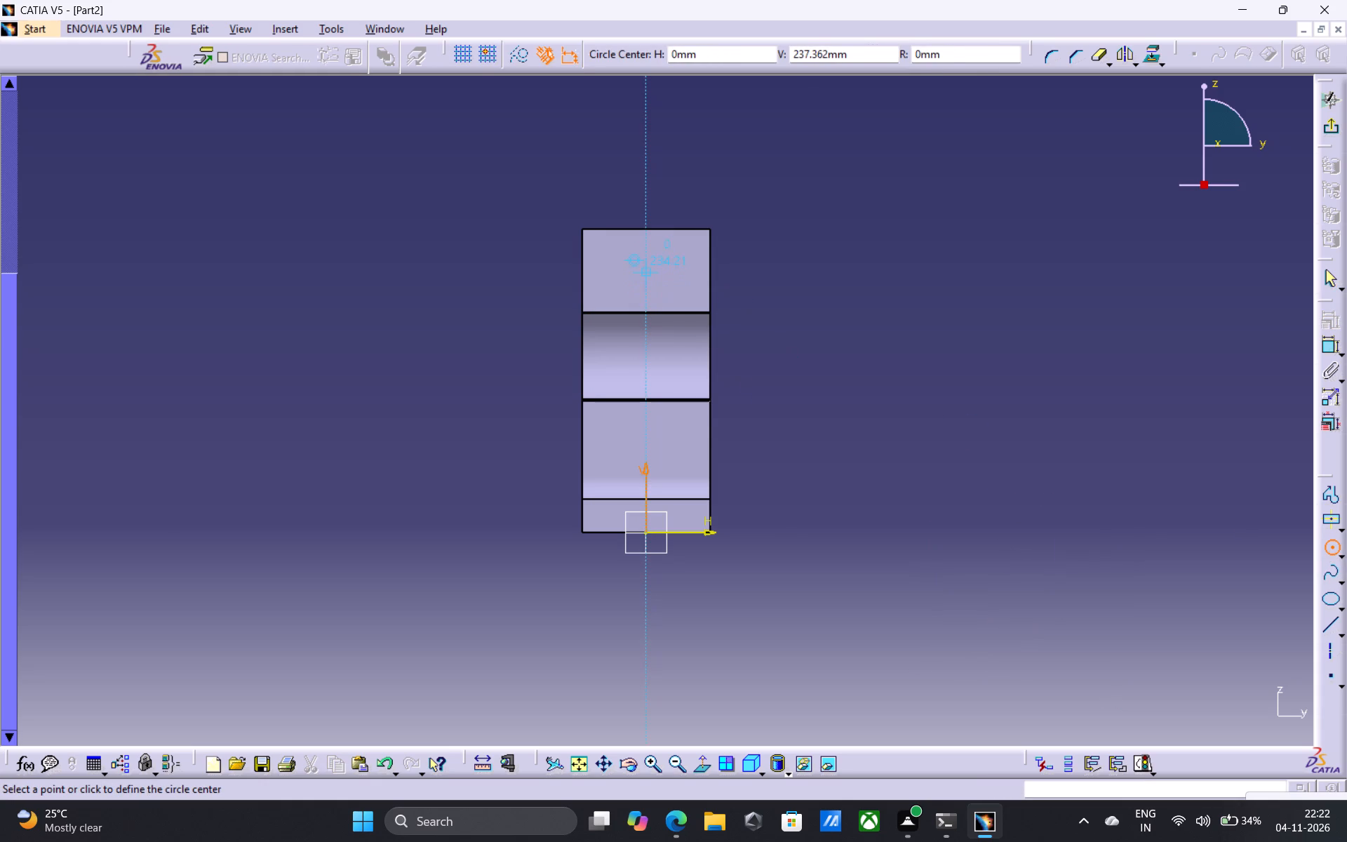
click(643, 266)
click(654, 280)
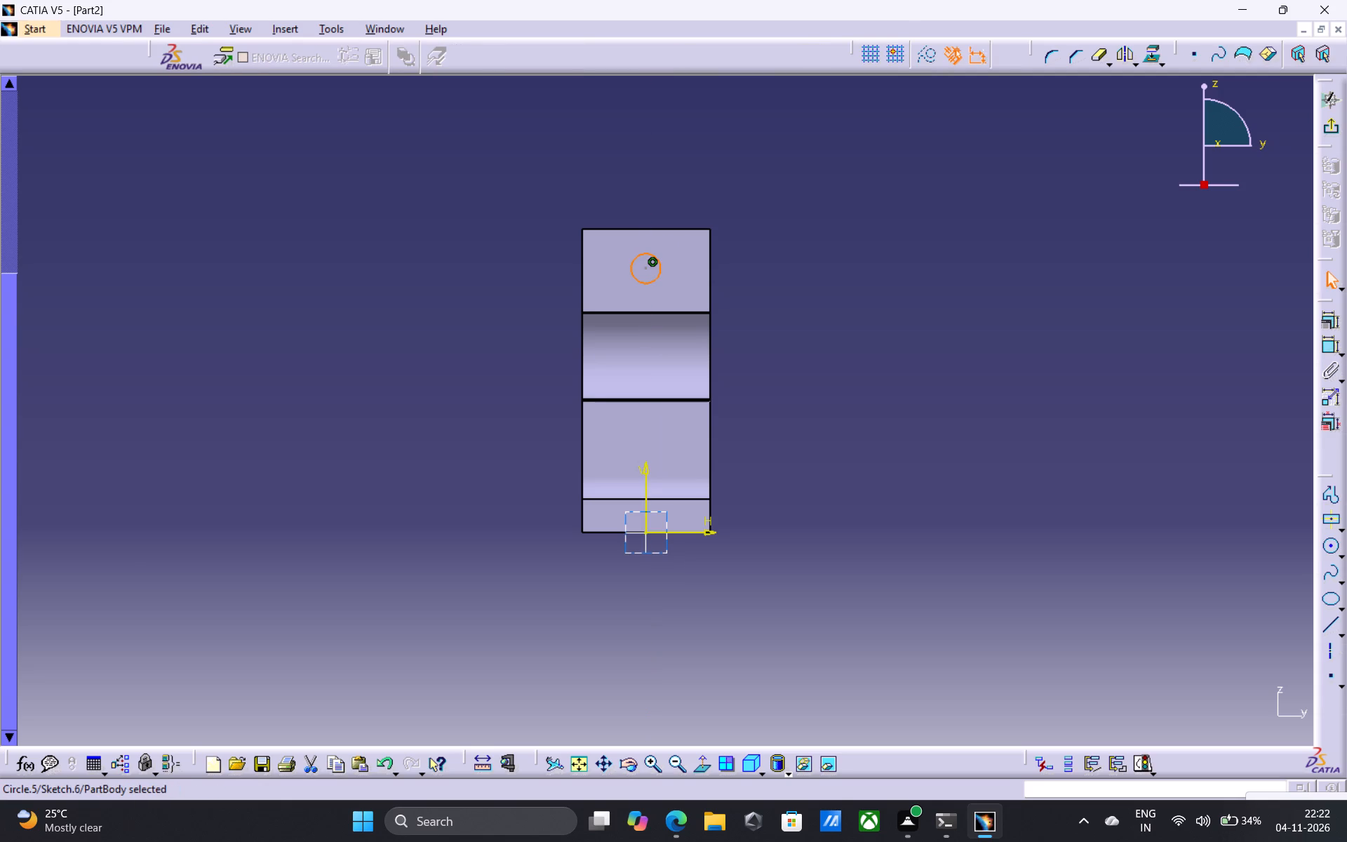
Draw a second circle on the vertical axis in the upright's lower block, about the upper circle's size, and finish the sketch.
drag(1328, 548, 1322, 548)
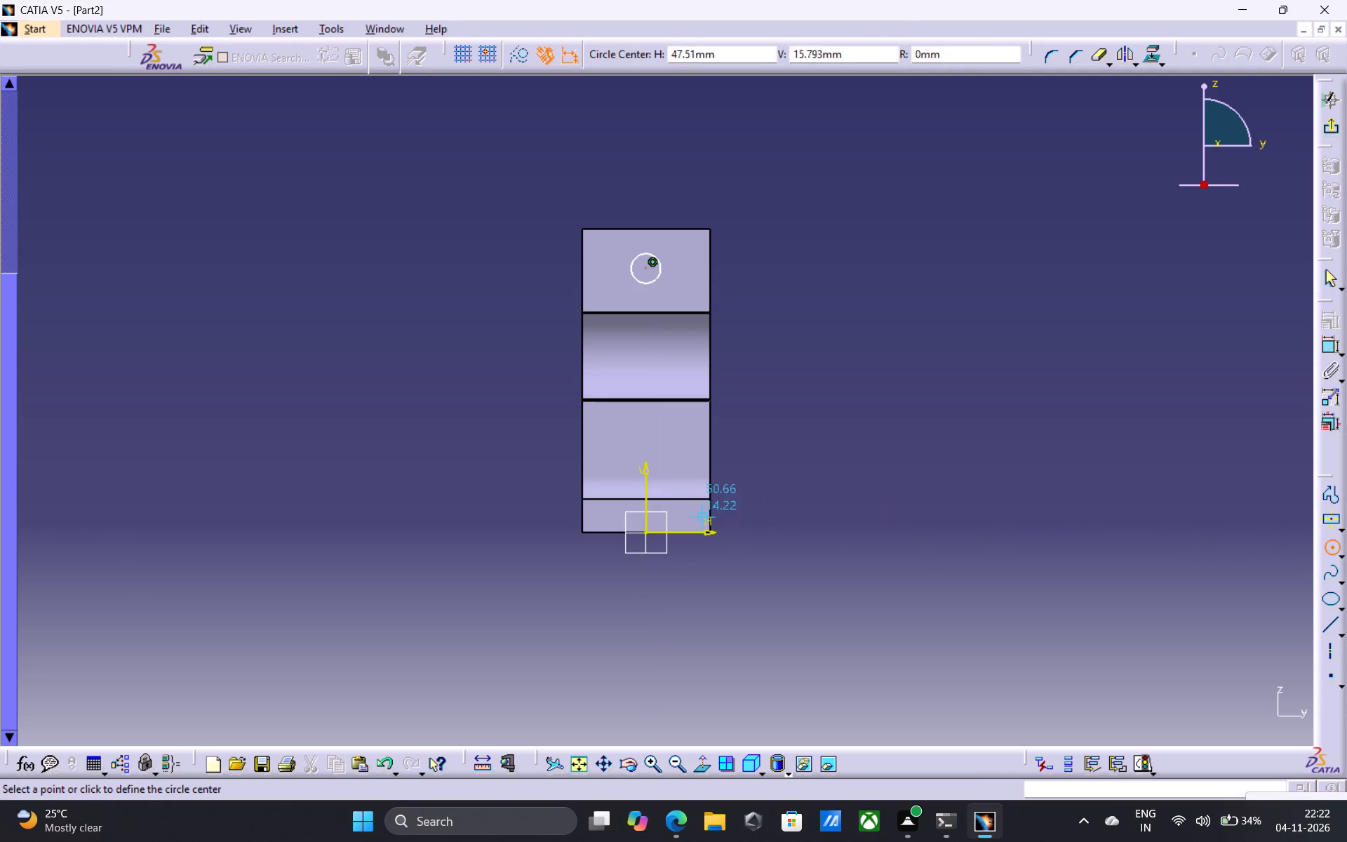
click(646, 440)
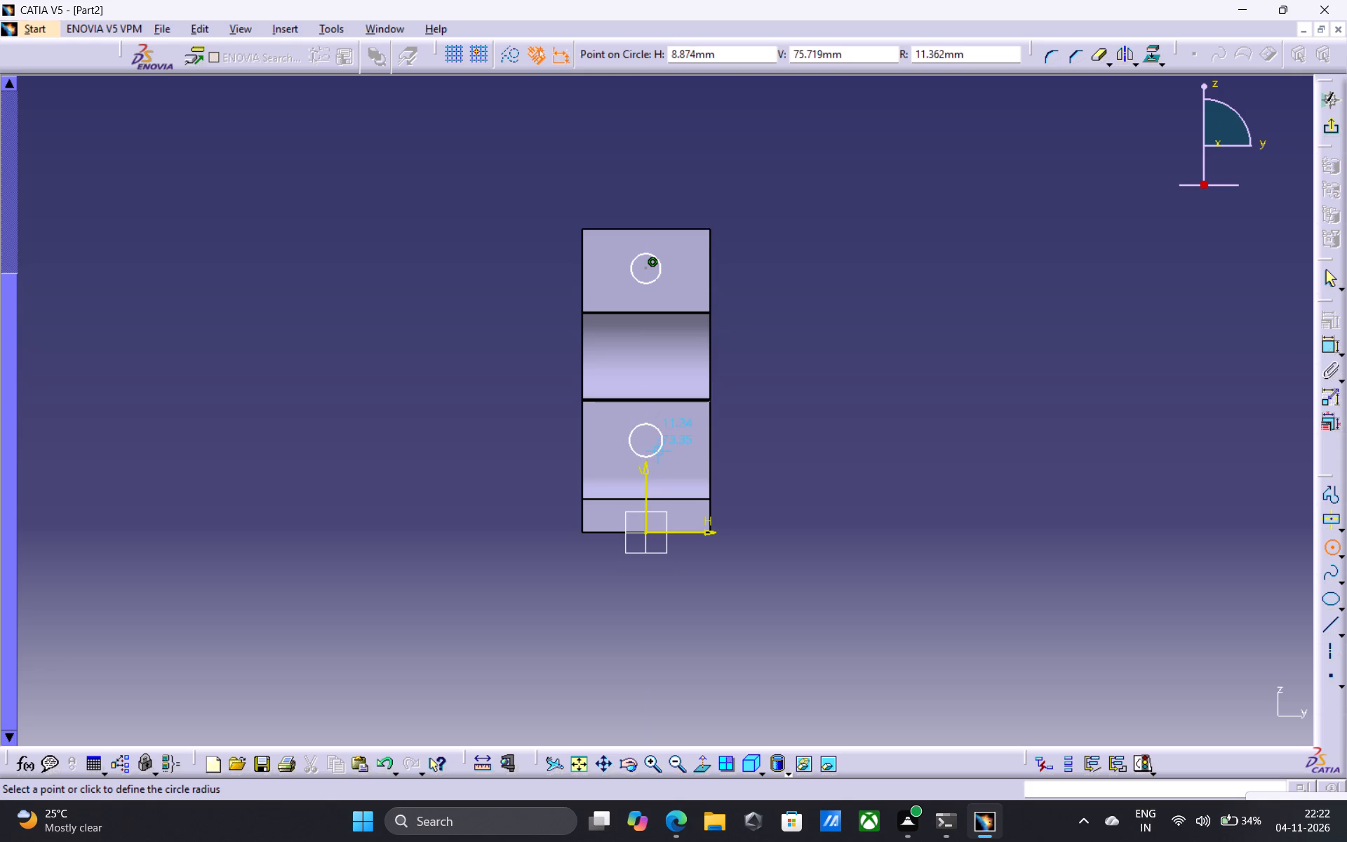
click(659, 447)
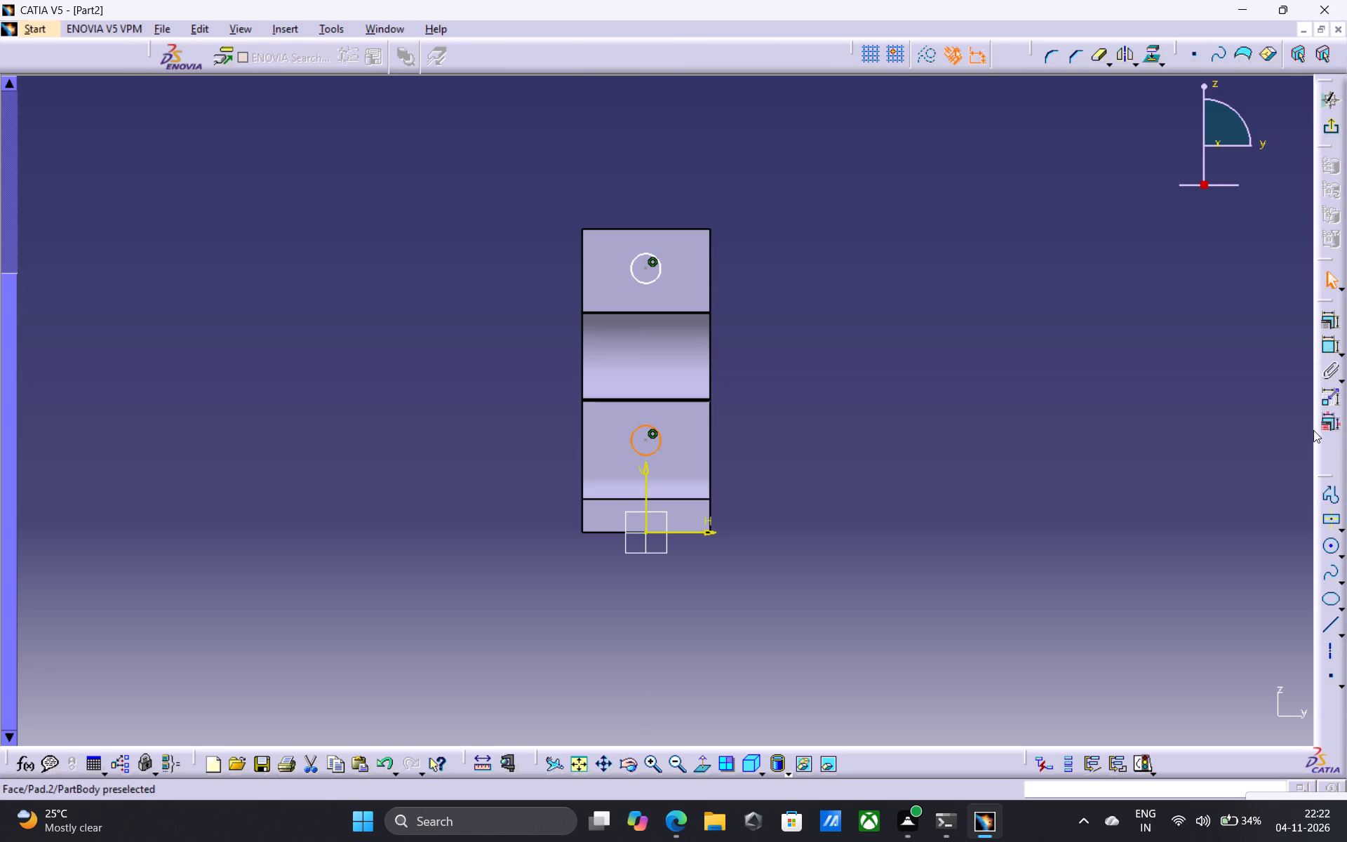
click(1330, 128)
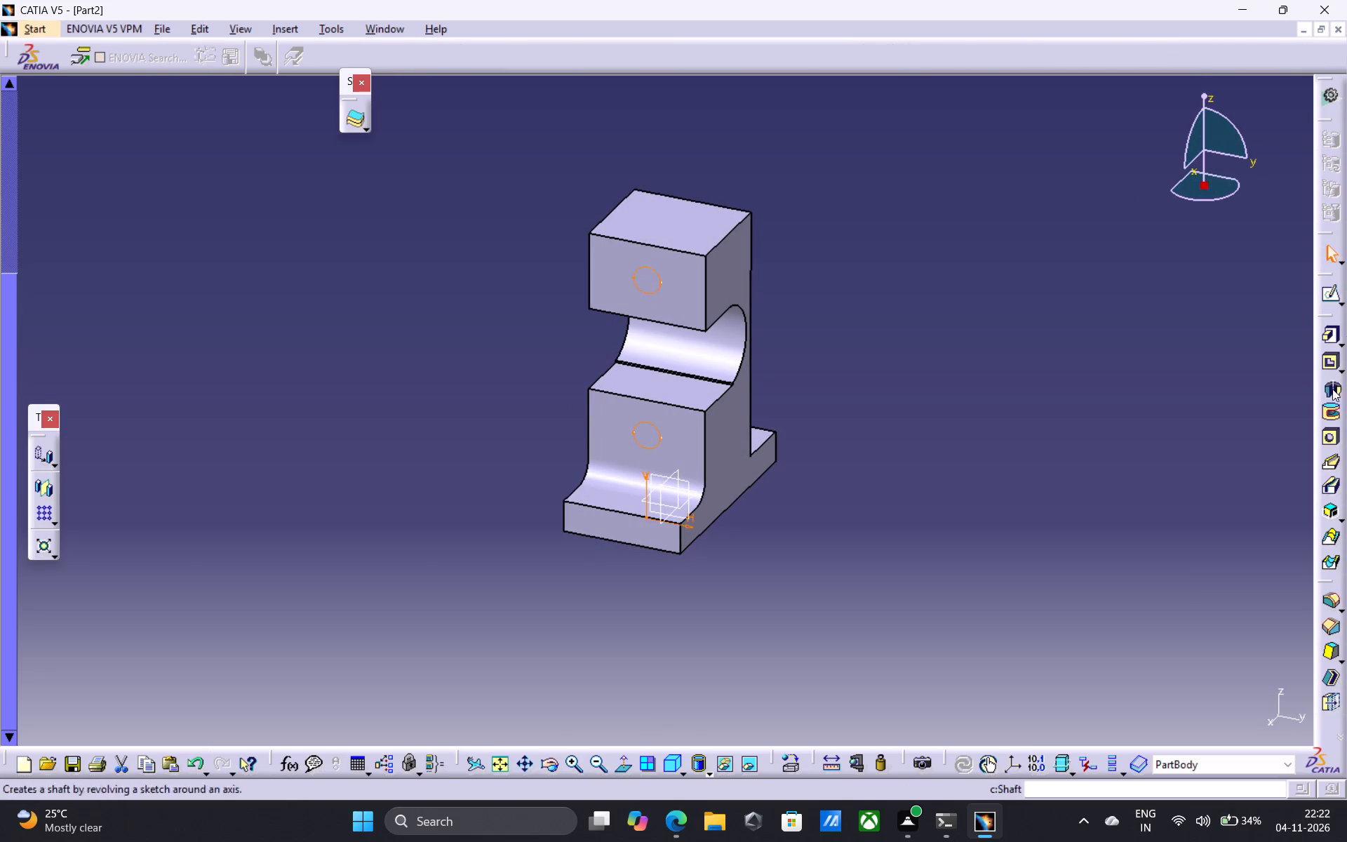
Cut both circles into the upright as a Pocket with a Dimension limit of 60 mm depth.
click(1330, 359)
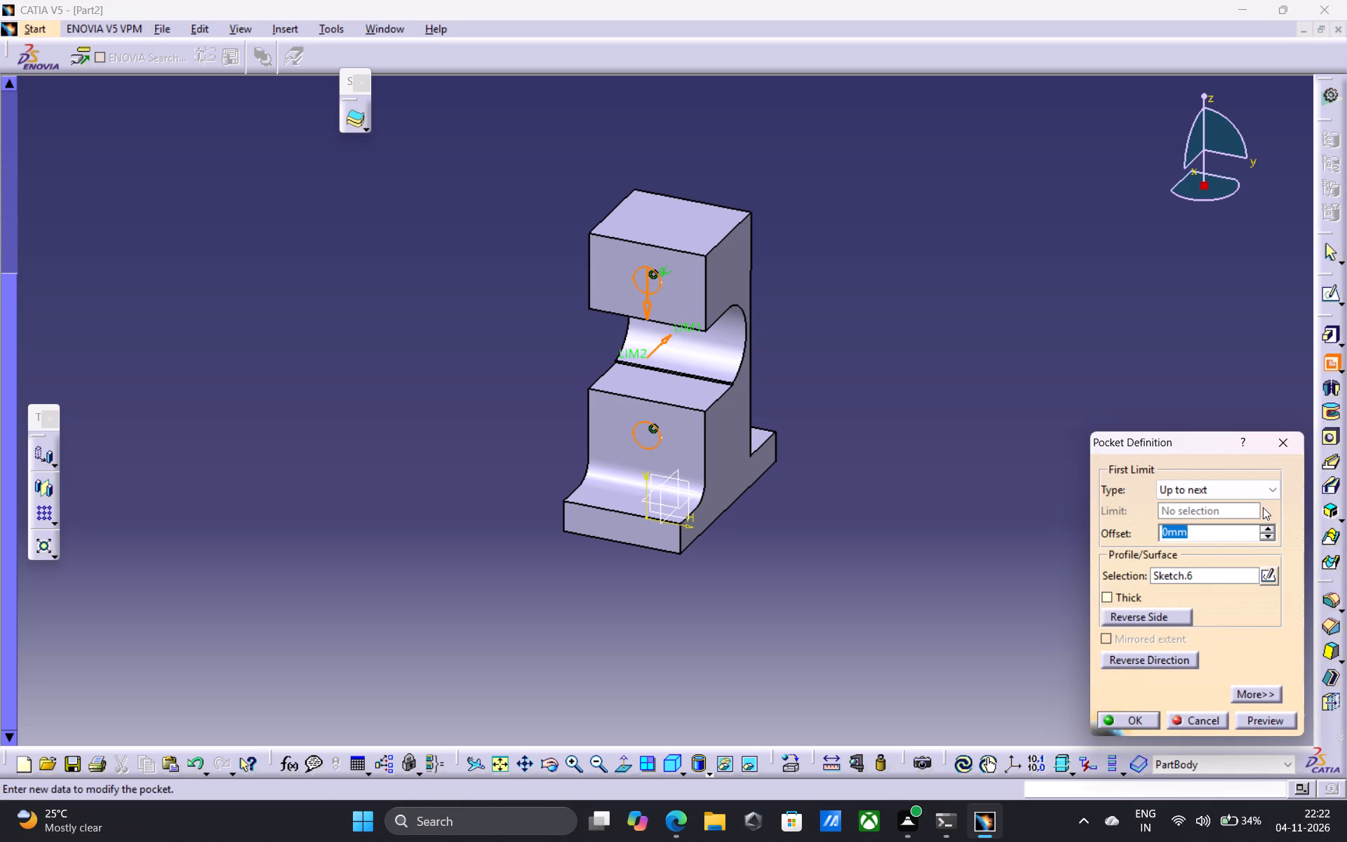
click(1271, 492)
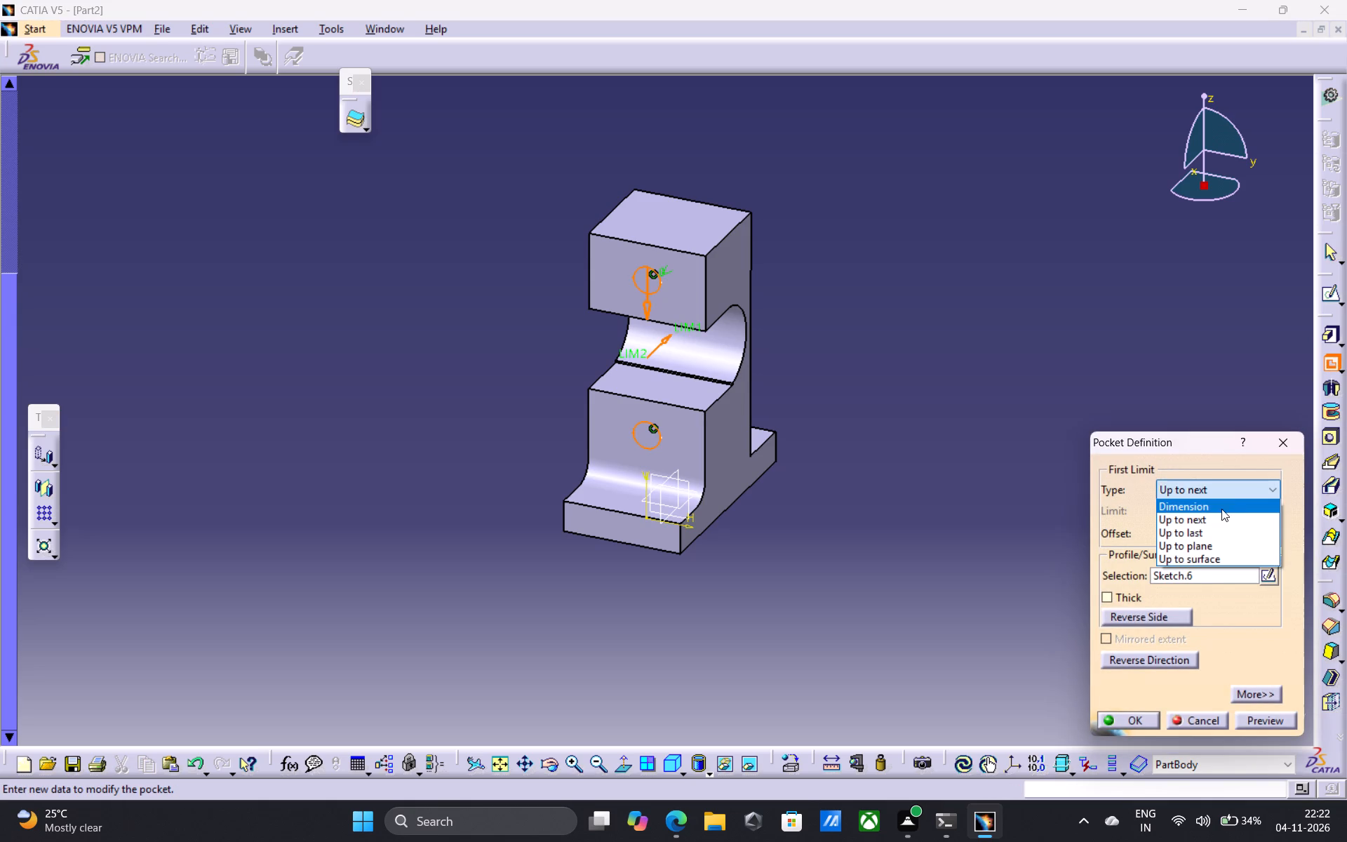
click(1221, 509)
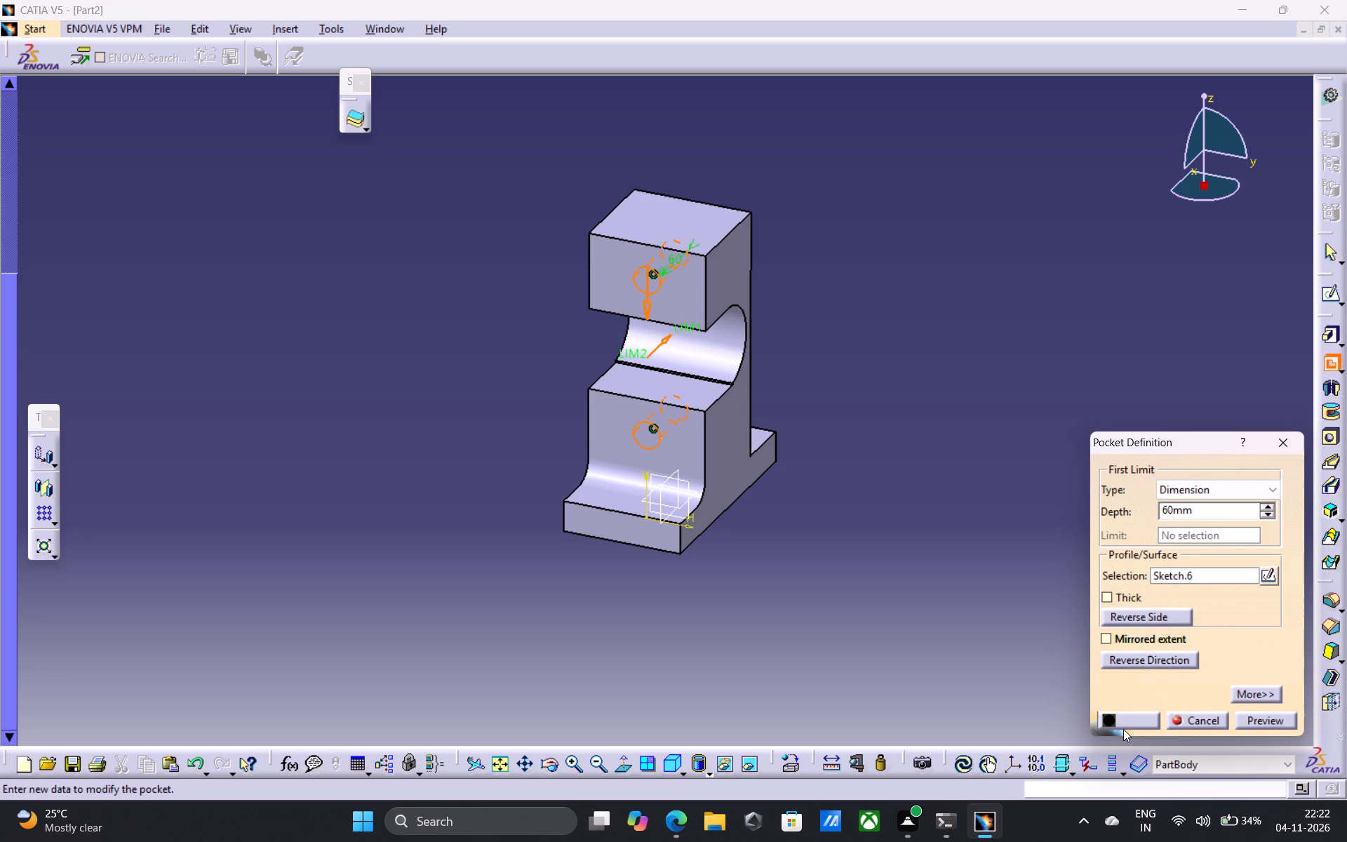
click(1122, 717)
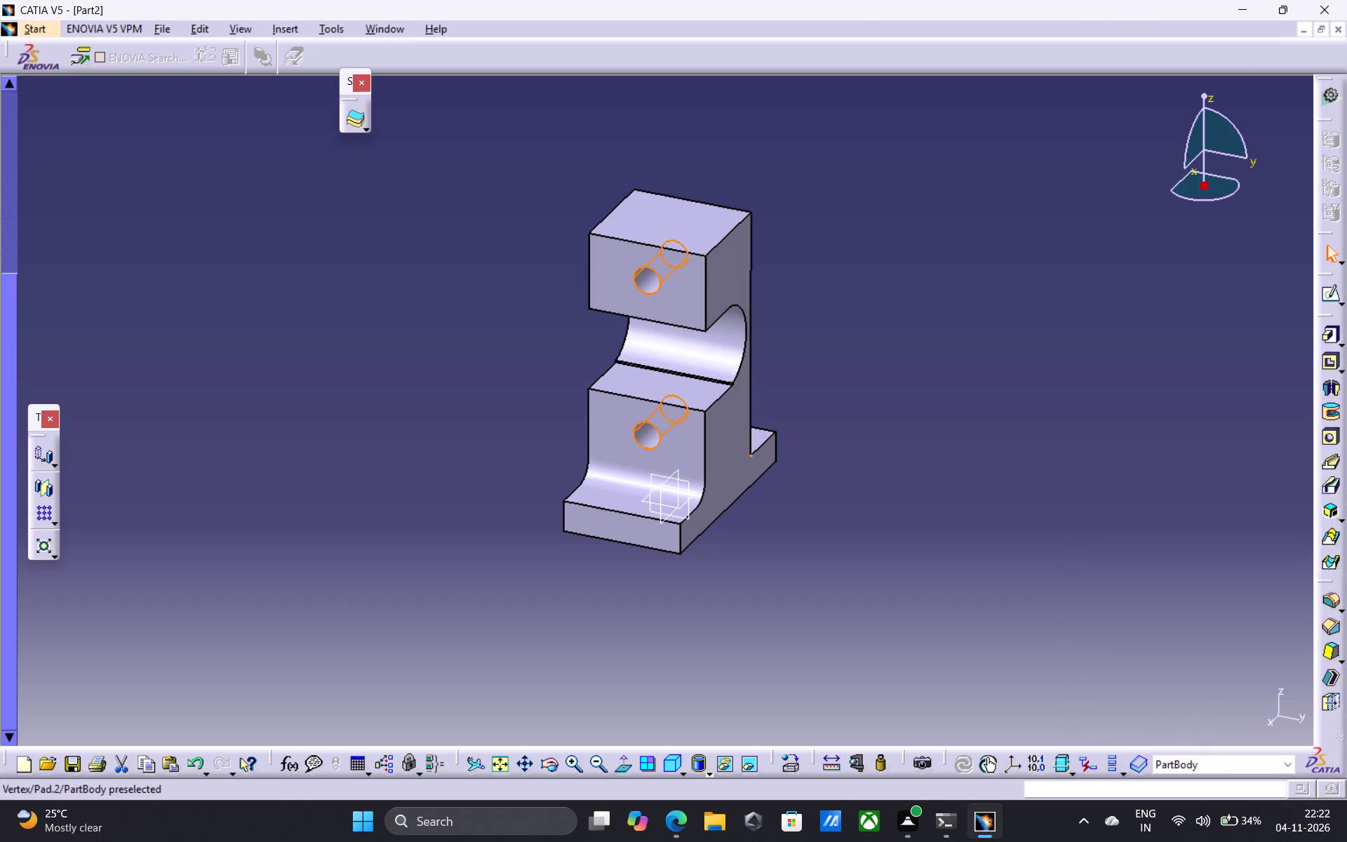
Add an edge fillet along the inner corner where the upright's back face meets the top of the base.
drag(742, 455, 676, 457)
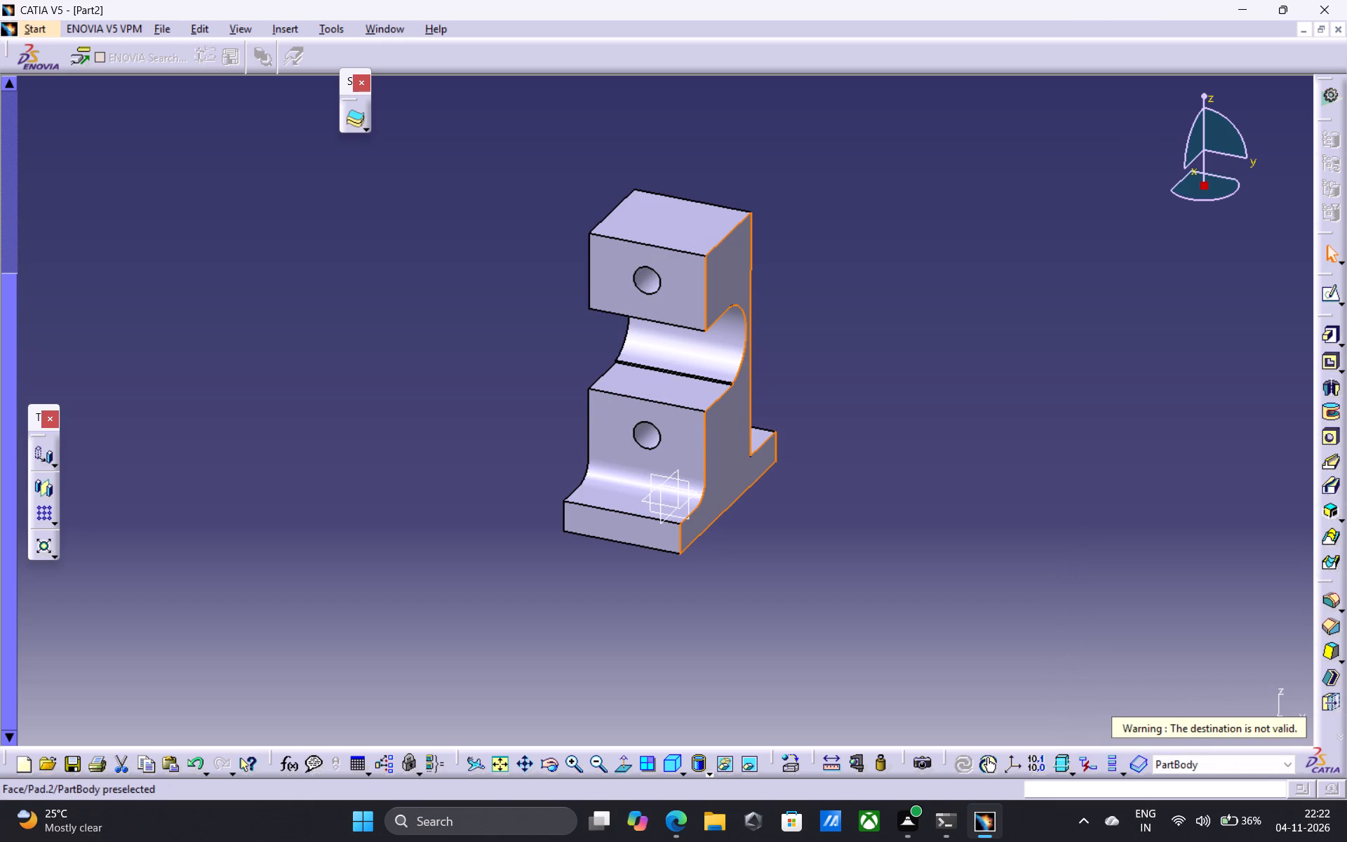
click(550, 754)
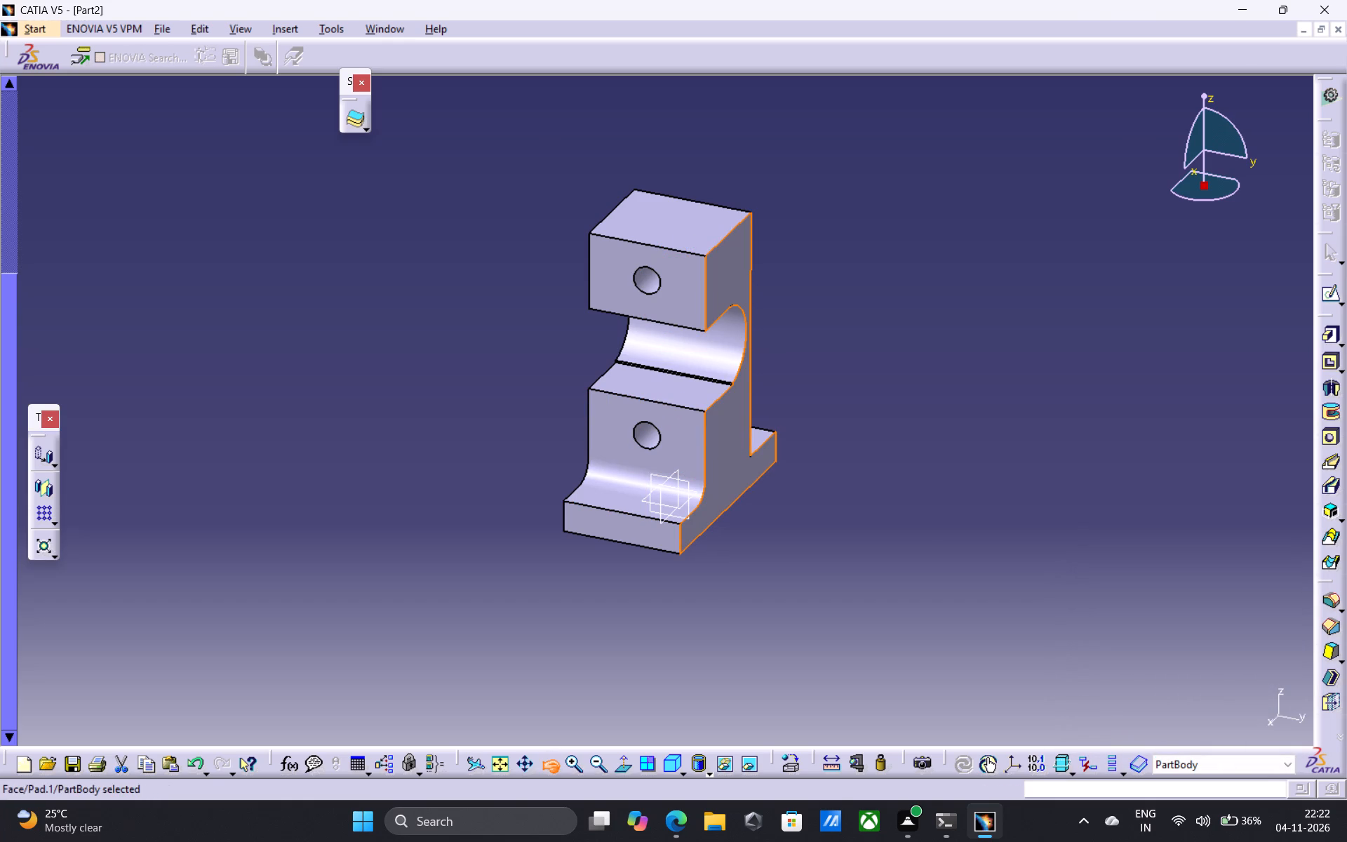
drag(730, 452, 368, 386)
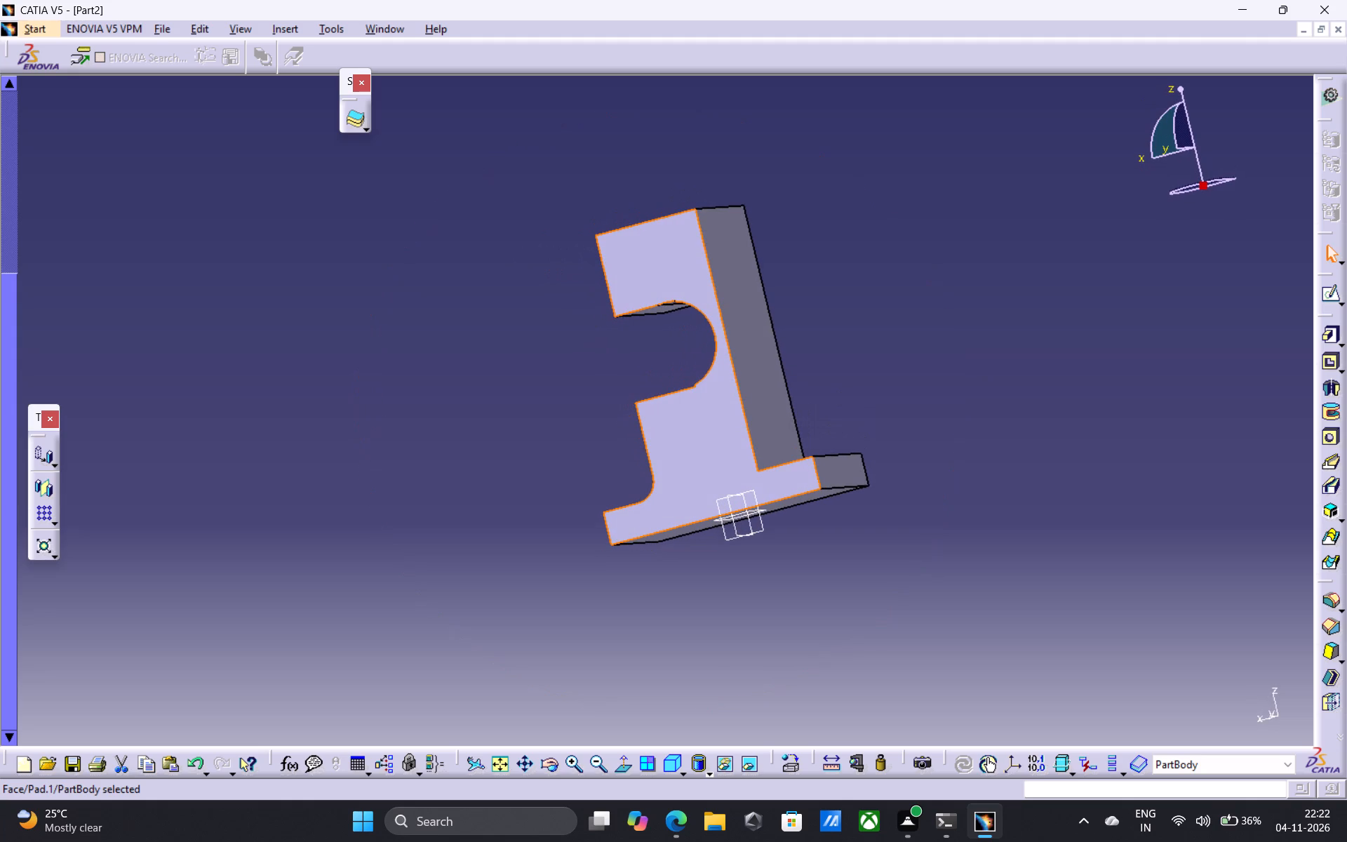
click(556, 764)
drag(791, 444, 815, 510)
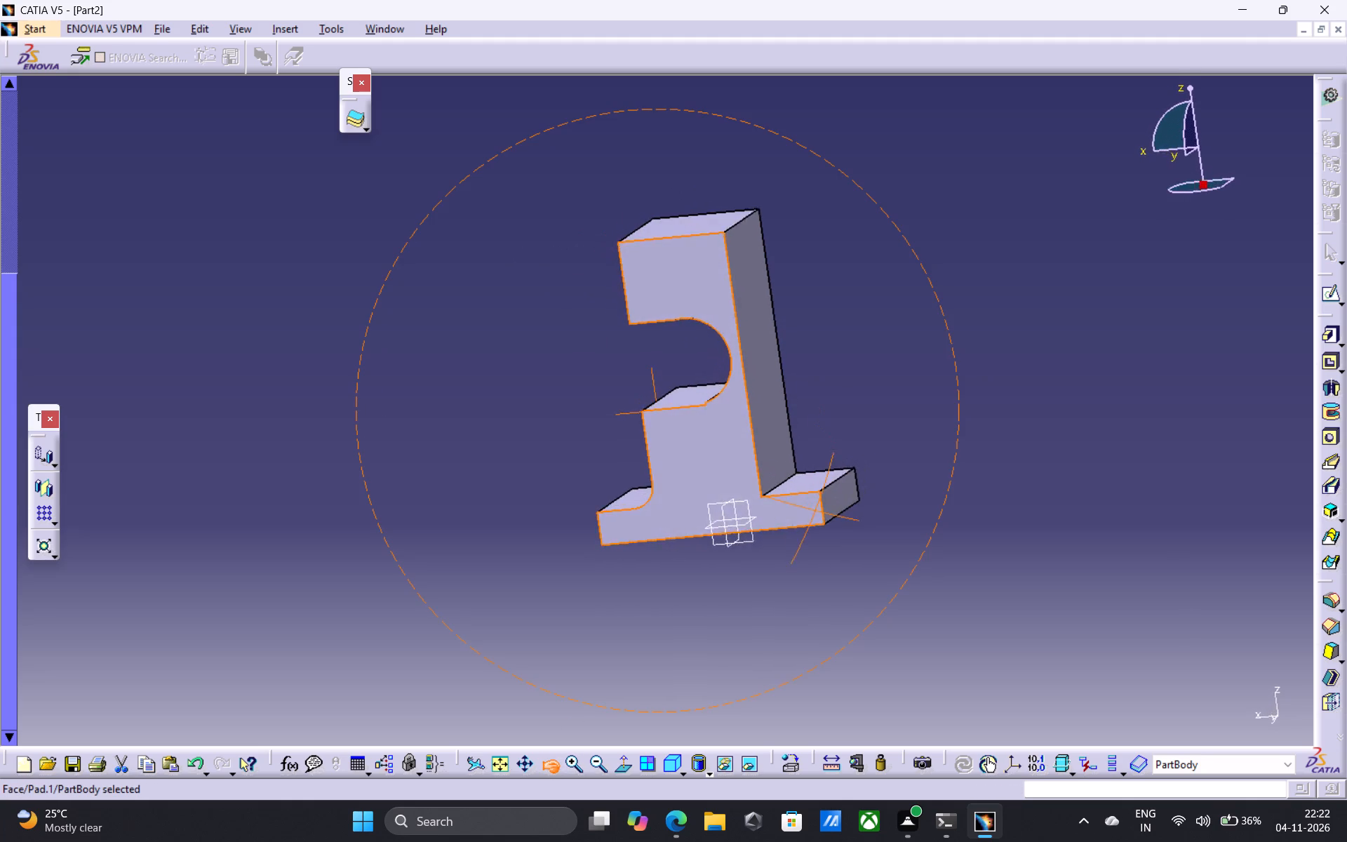
drag(815, 510, 811, 533)
click(779, 486)
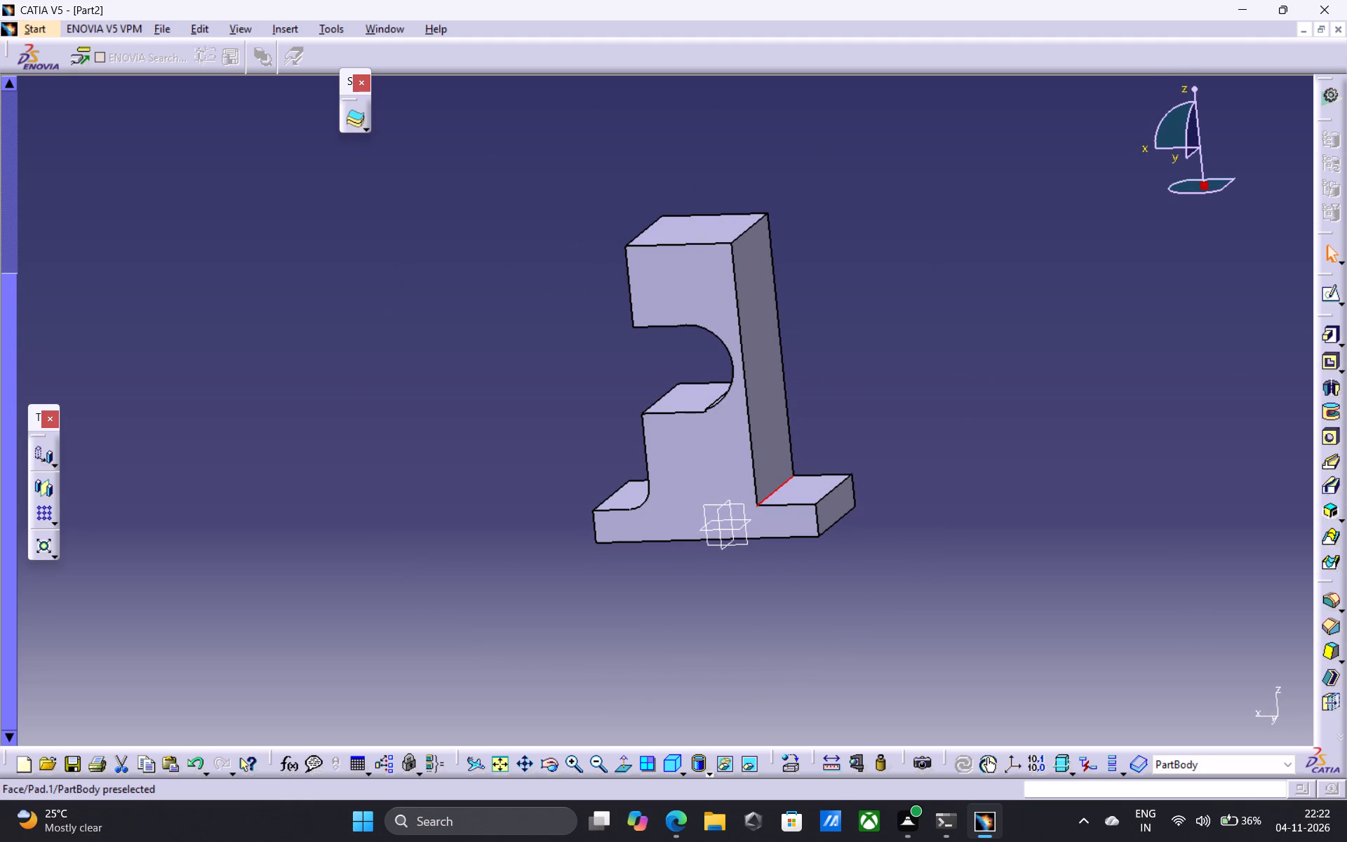
drag(1337, 596, 1328, 600)
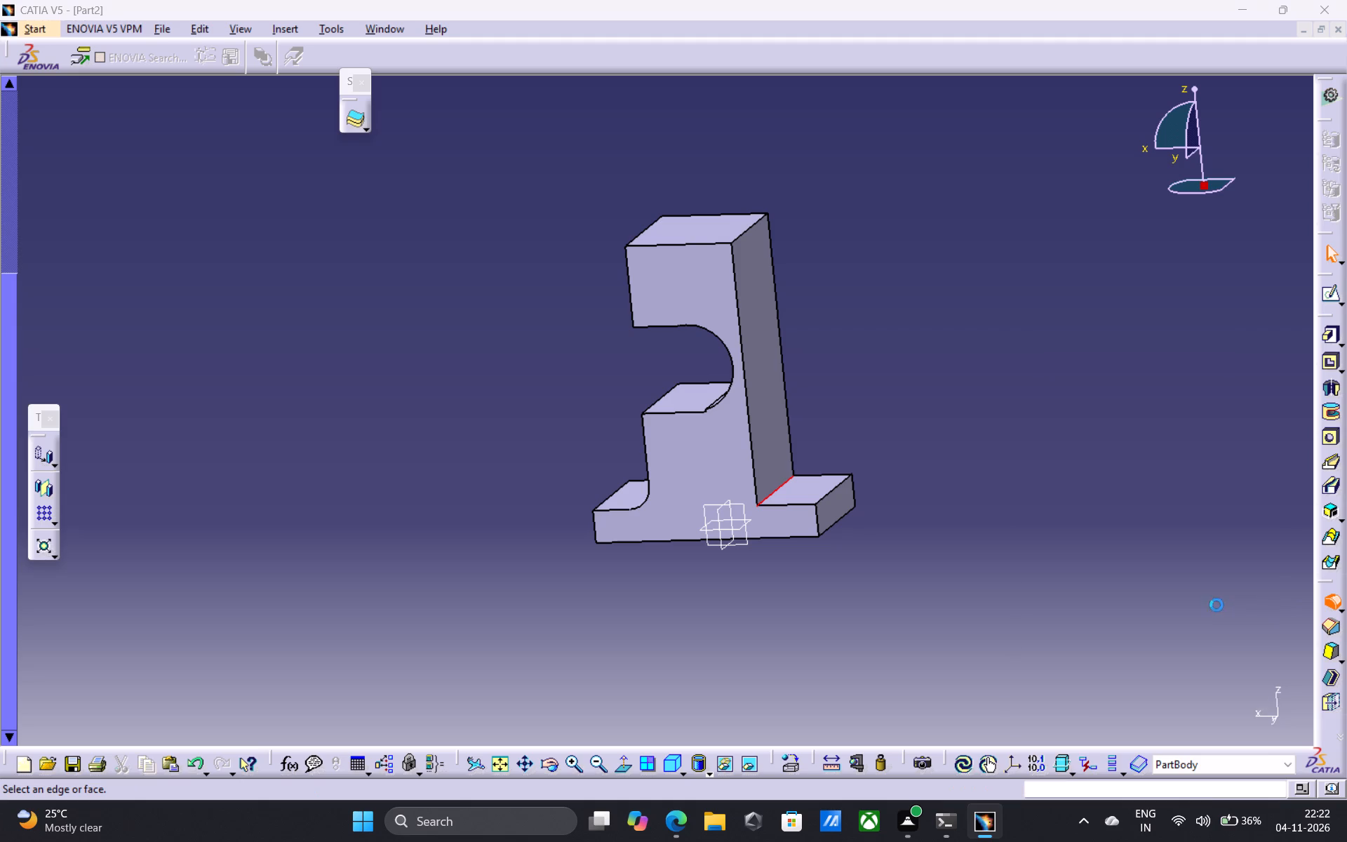
click(1134, 721)
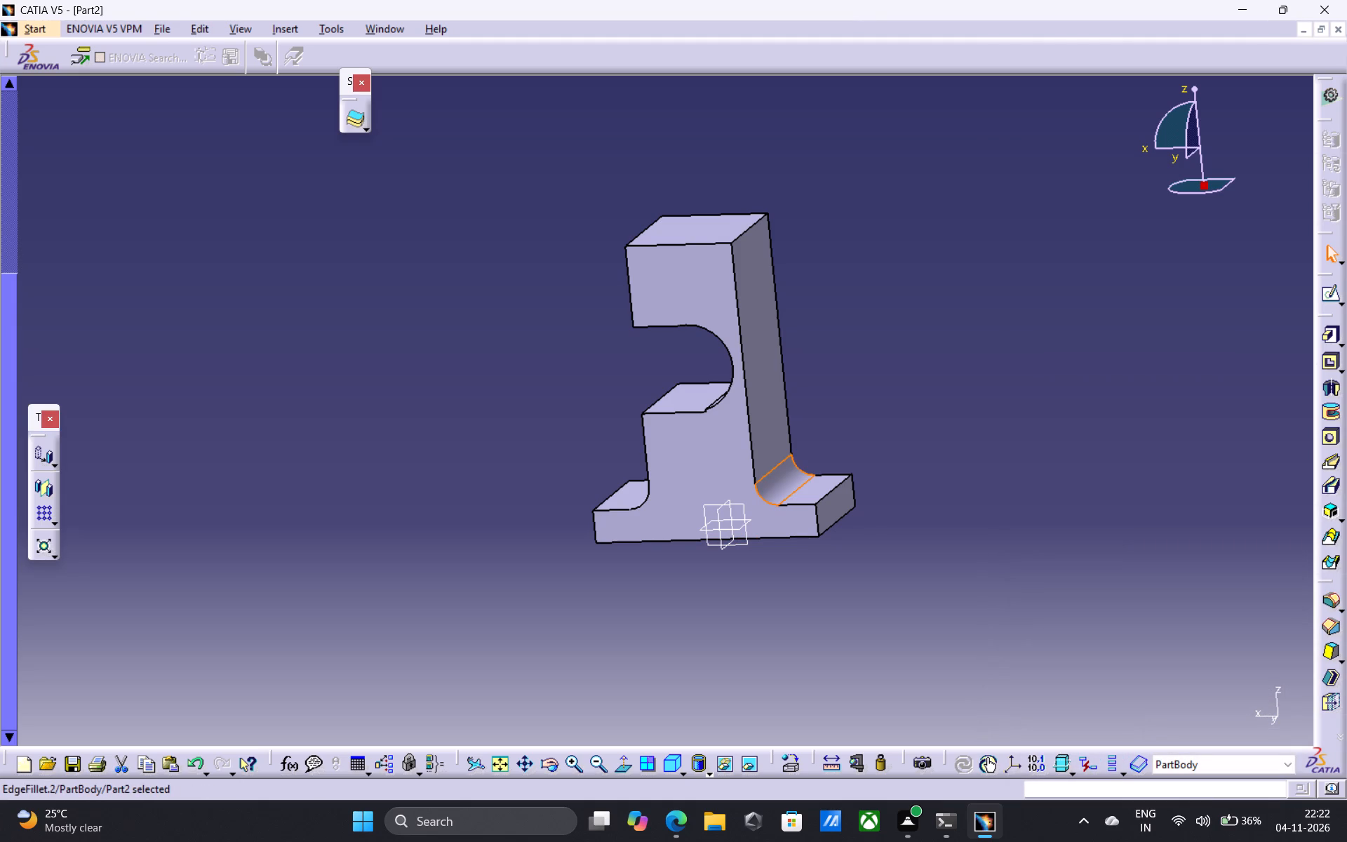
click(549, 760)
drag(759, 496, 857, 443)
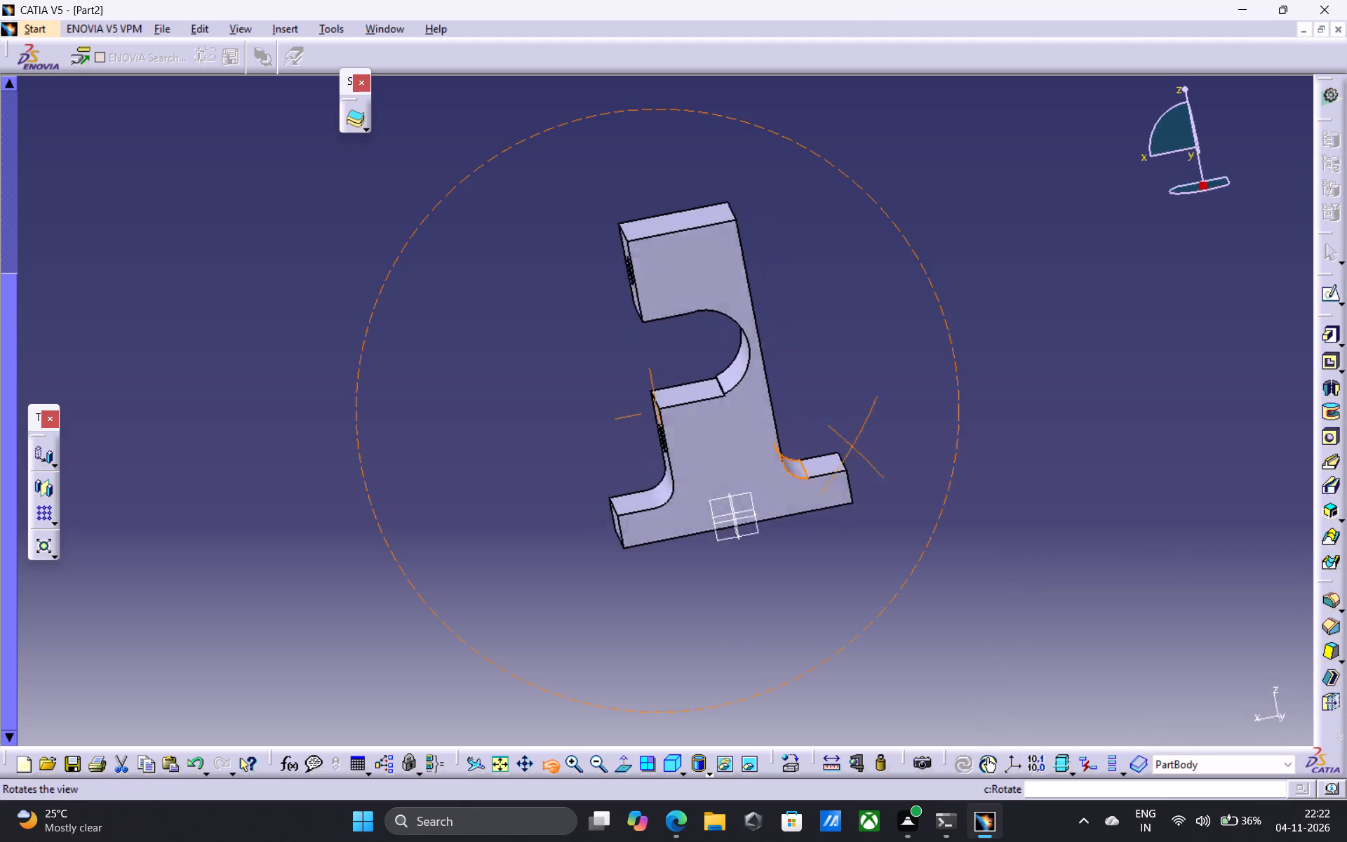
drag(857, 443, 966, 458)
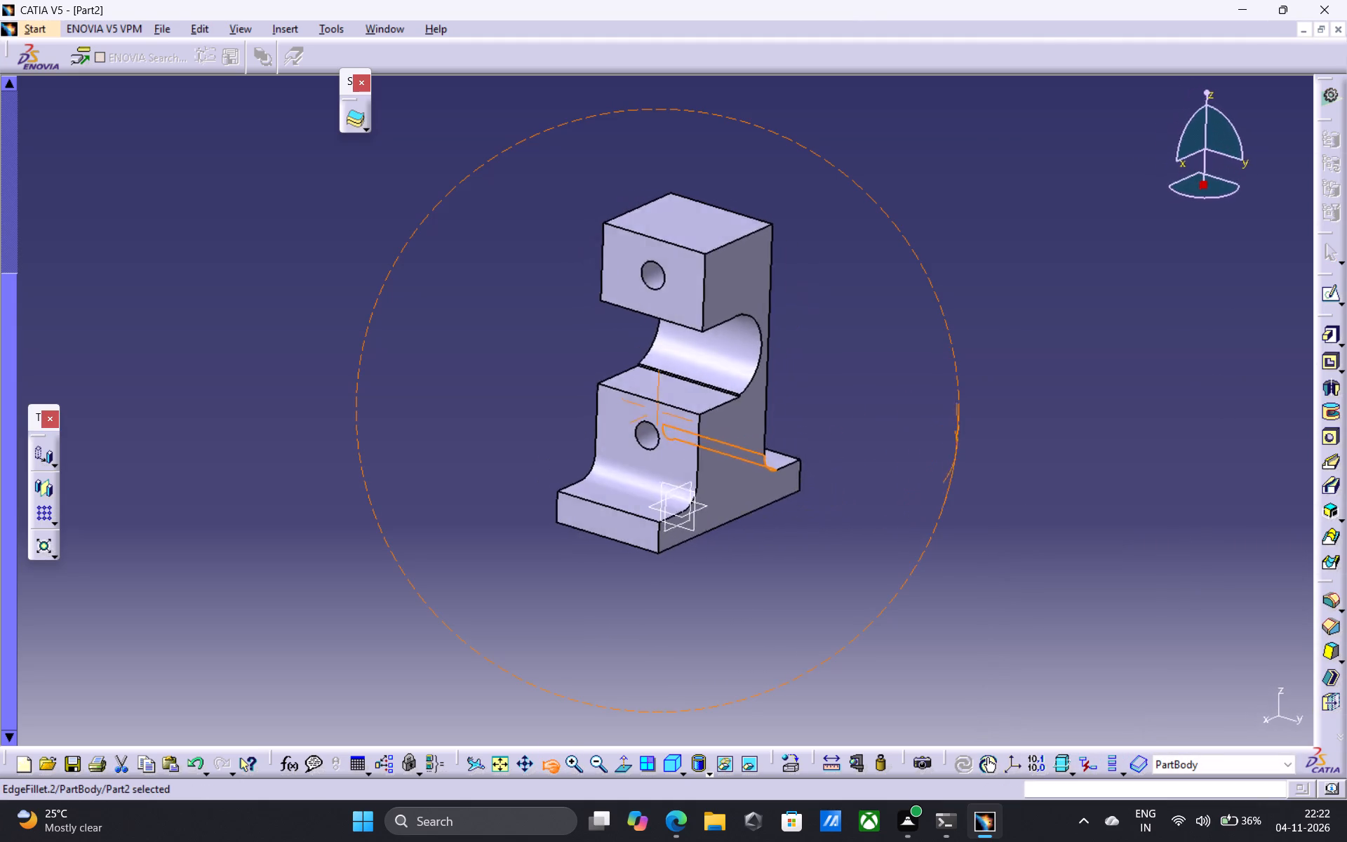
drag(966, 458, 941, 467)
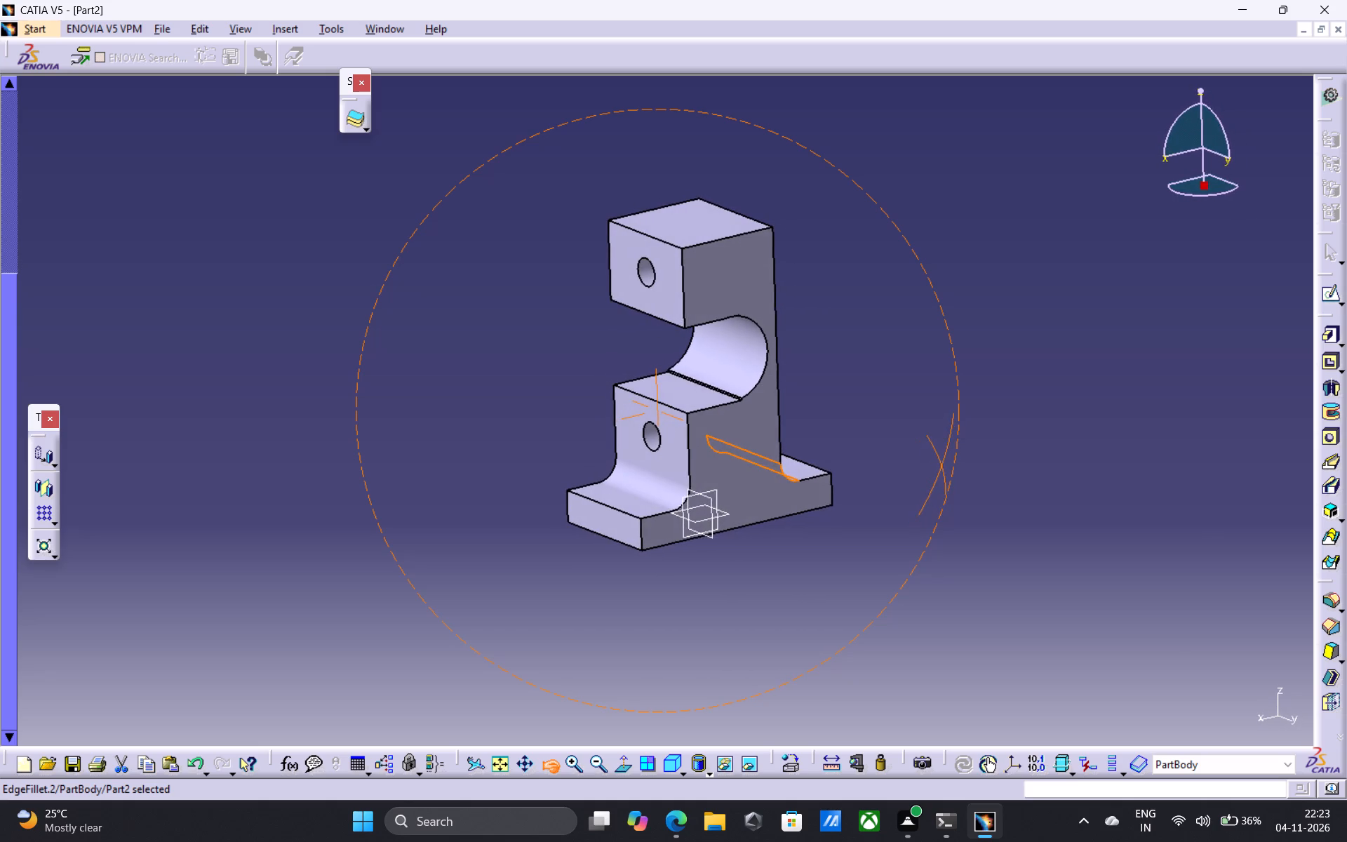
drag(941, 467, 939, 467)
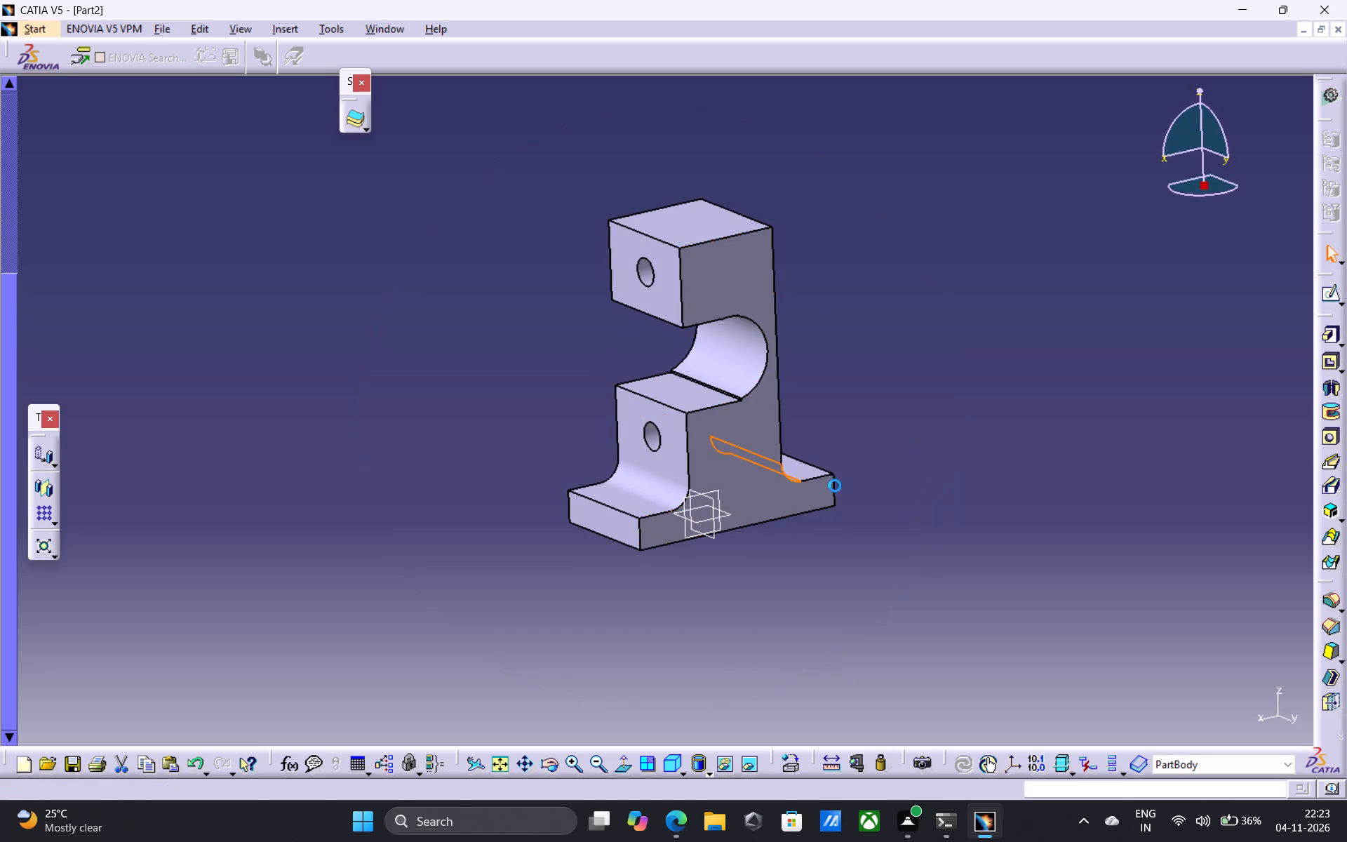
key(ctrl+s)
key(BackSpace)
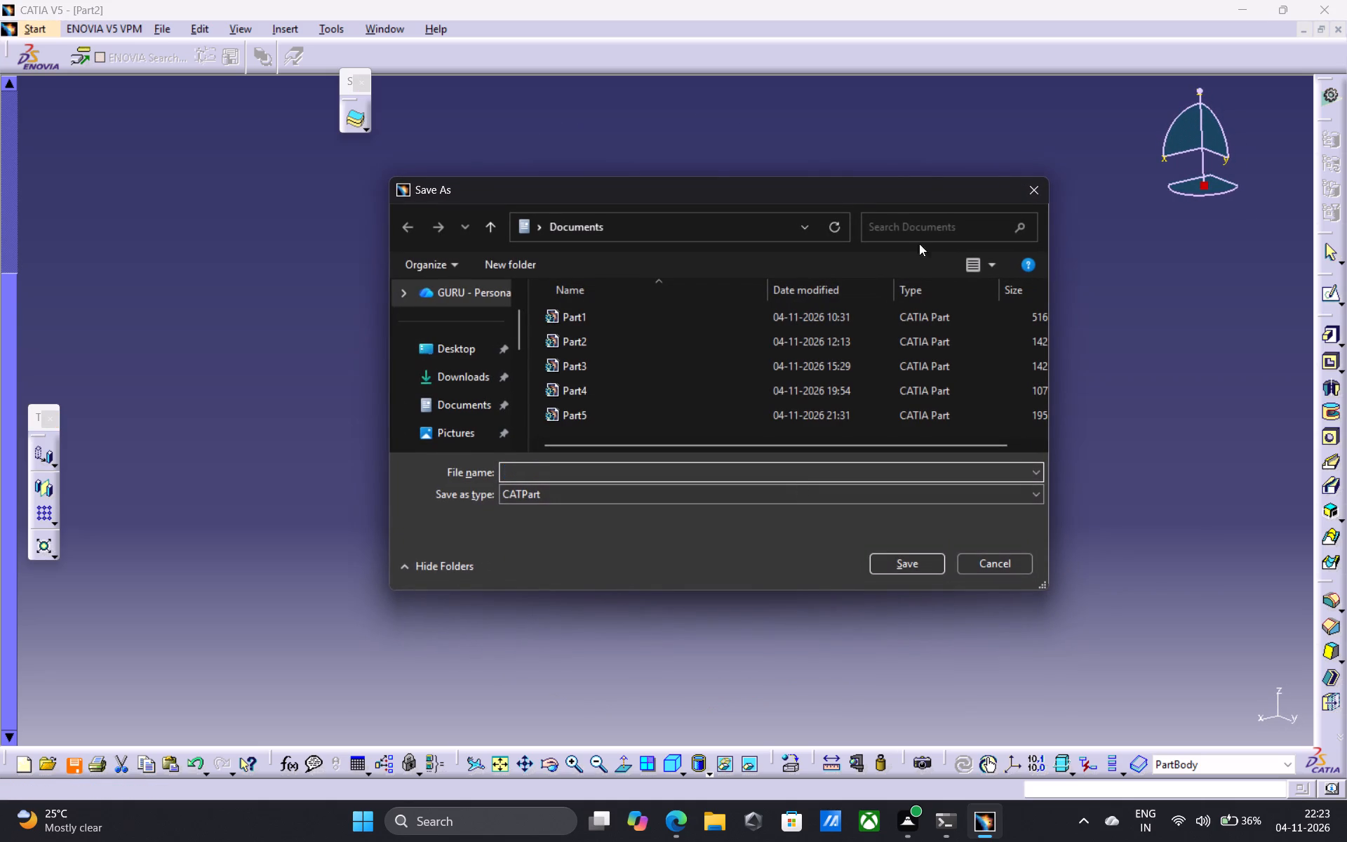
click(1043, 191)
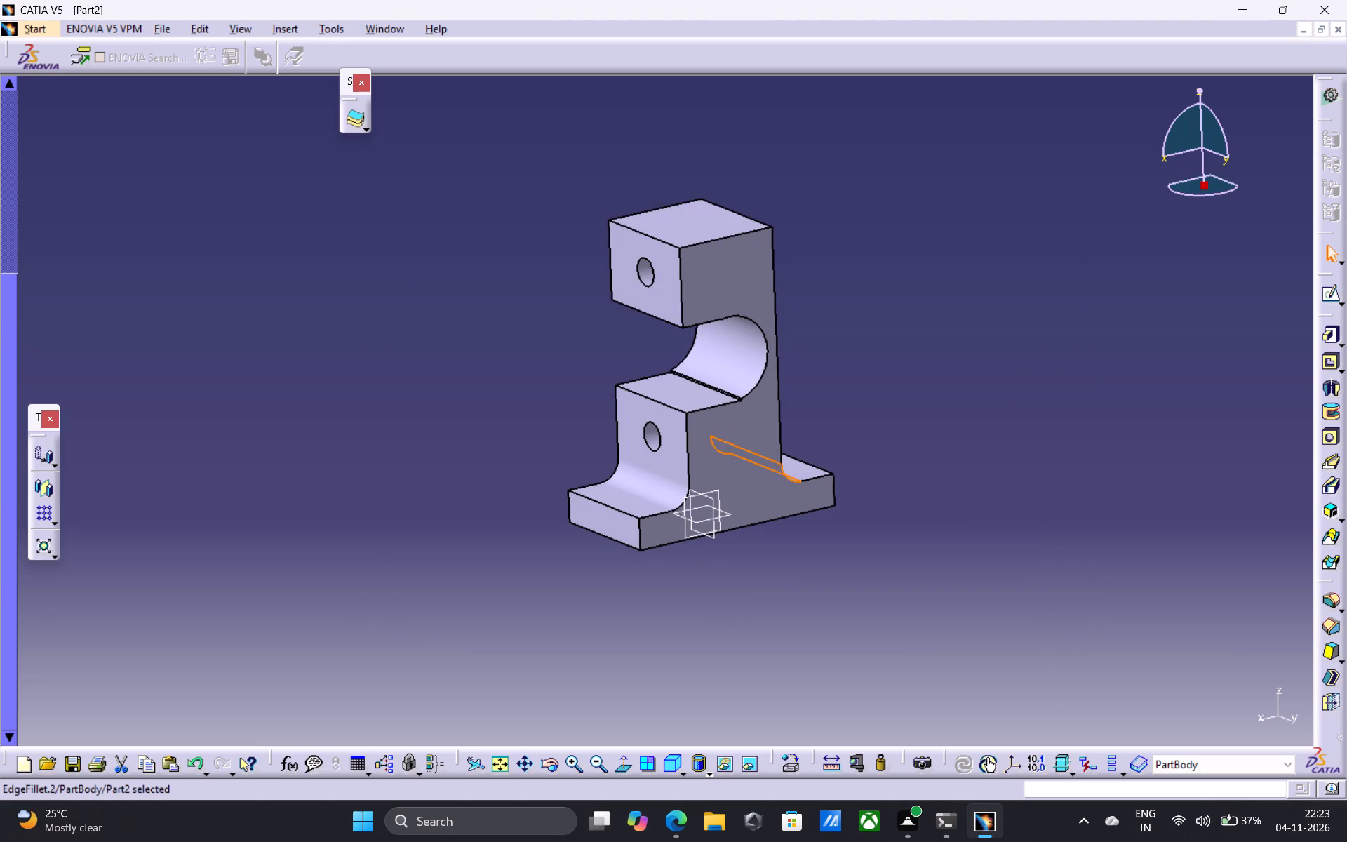
Save the part in the Documents folder as Part6.
key(ctrl+s)
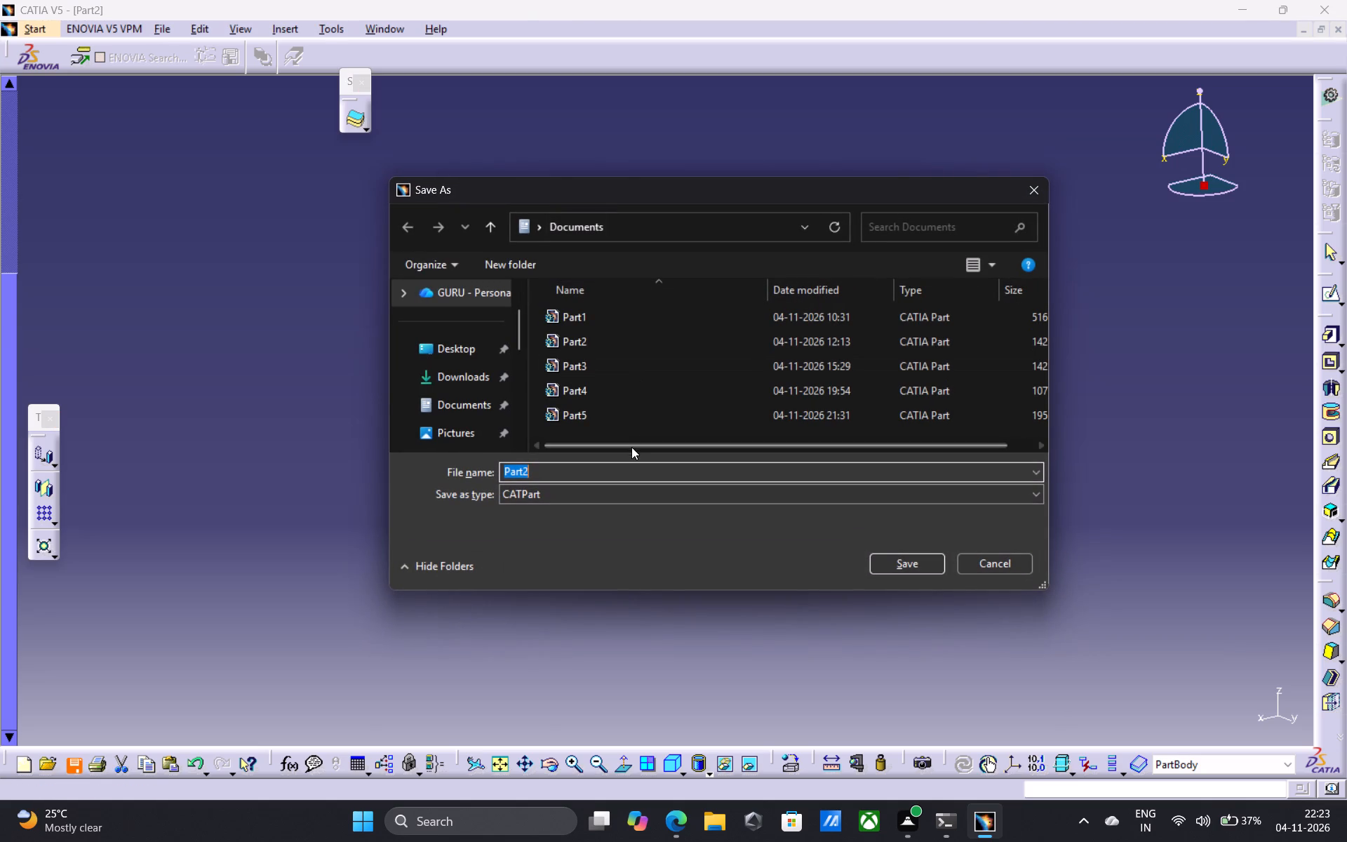
click(629, 469)
key(BackSpace)
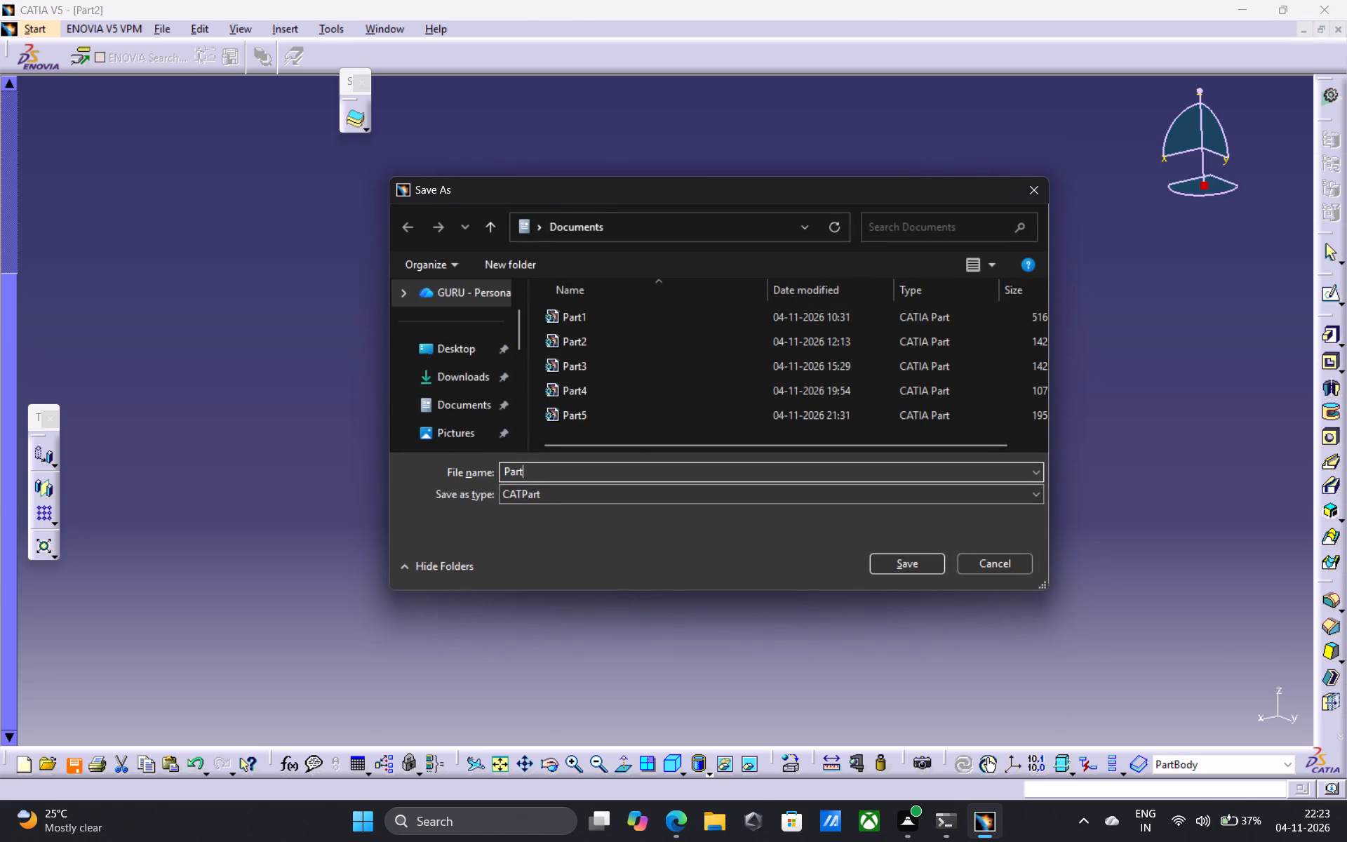
key(6)
click(904, 570)
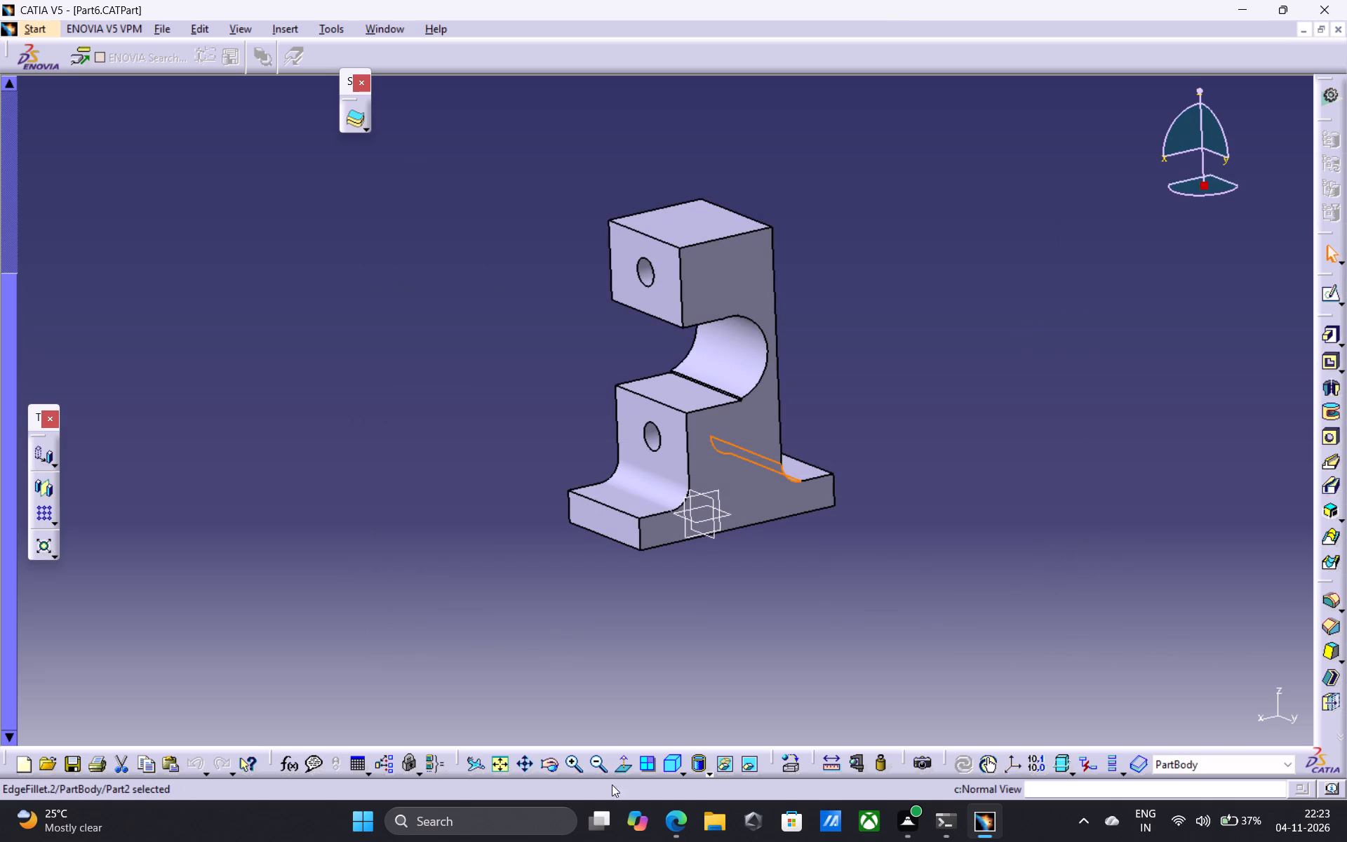
Print the side view of the part with Microsoft Print to PDF, saving the output in Documents as Part6.
click(545, 760)
drag(757, 503, 751, 503)
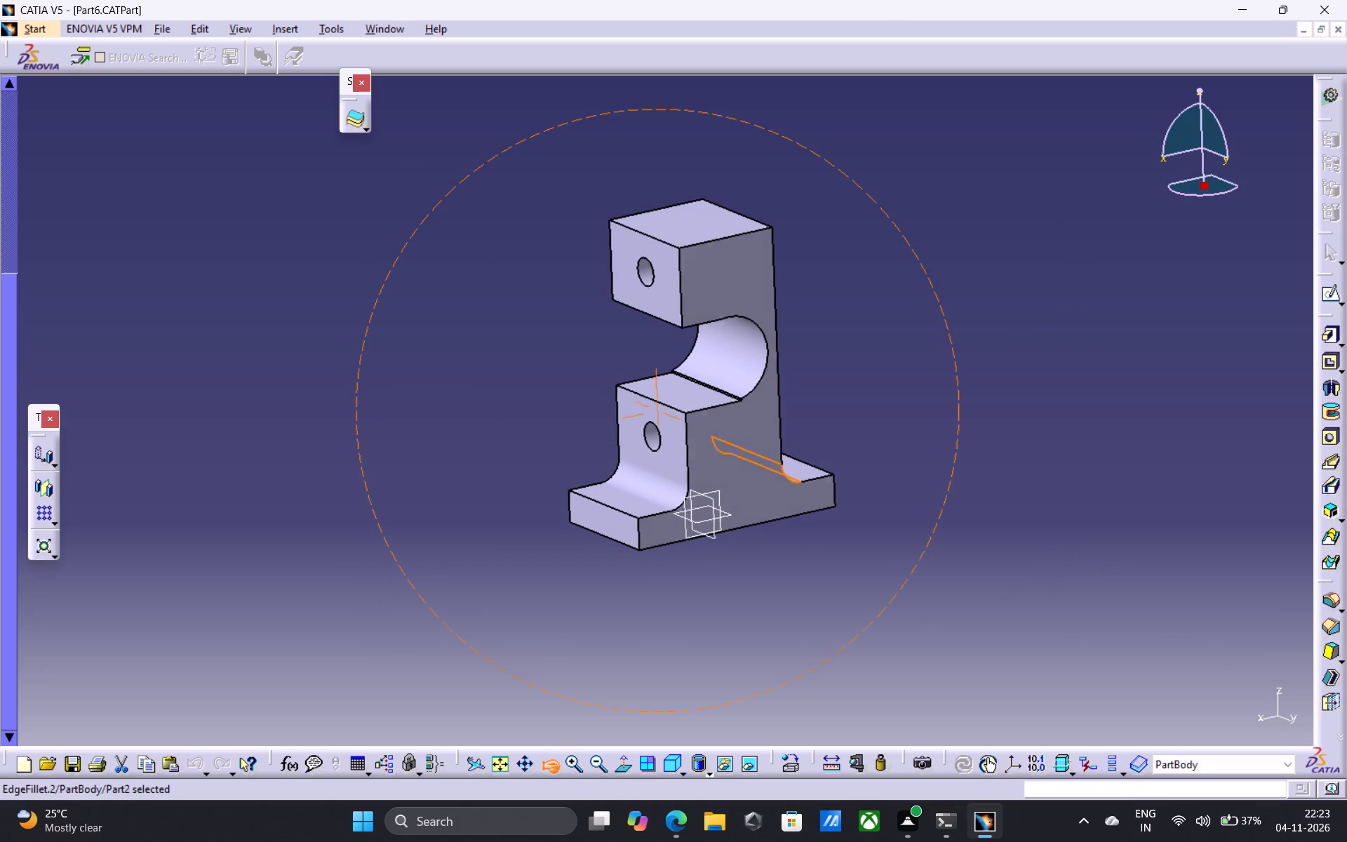
drag(751, 503, 575, 492)
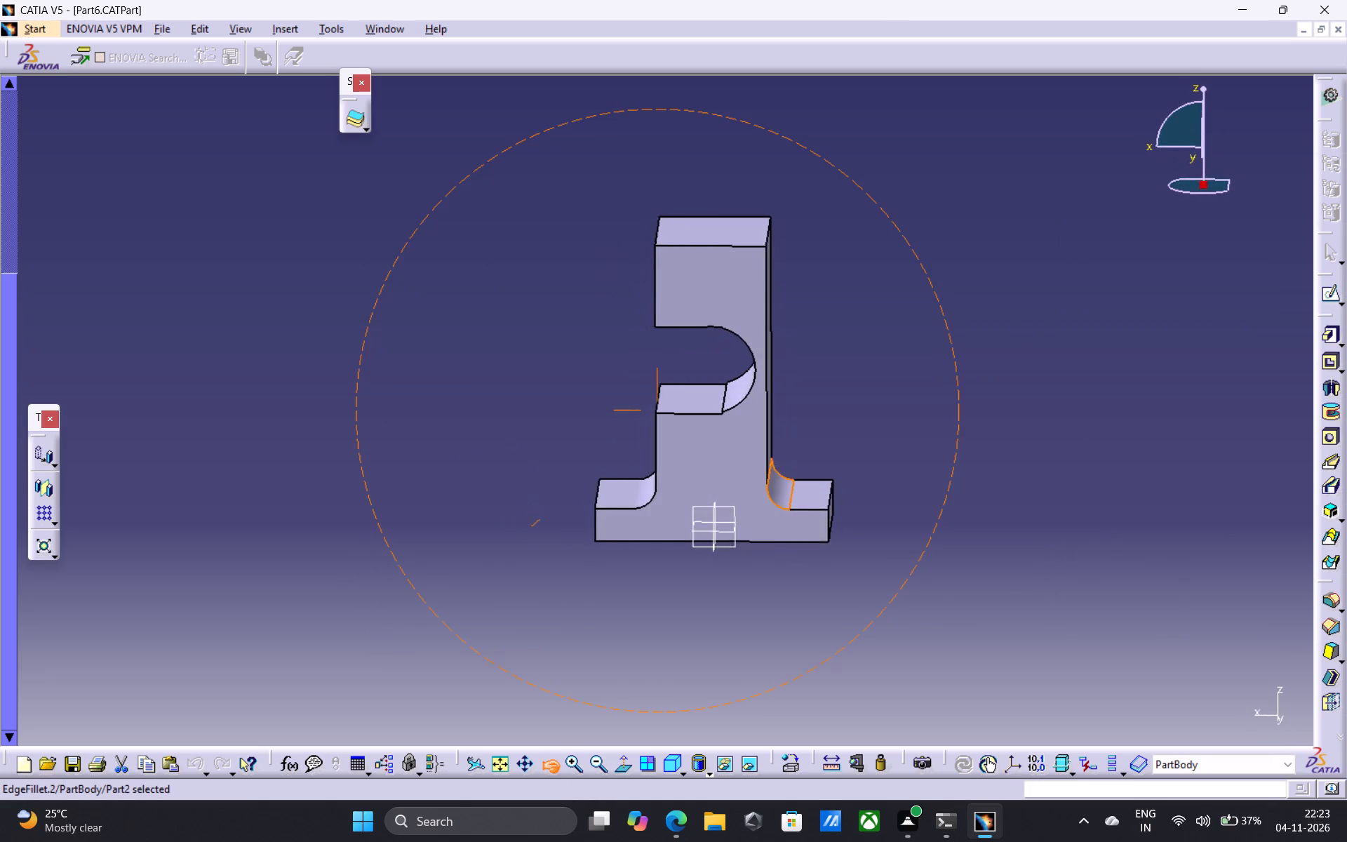
drag(575, 492, 600, 488)
key(Escape)
key(Escape)
key(Escape)
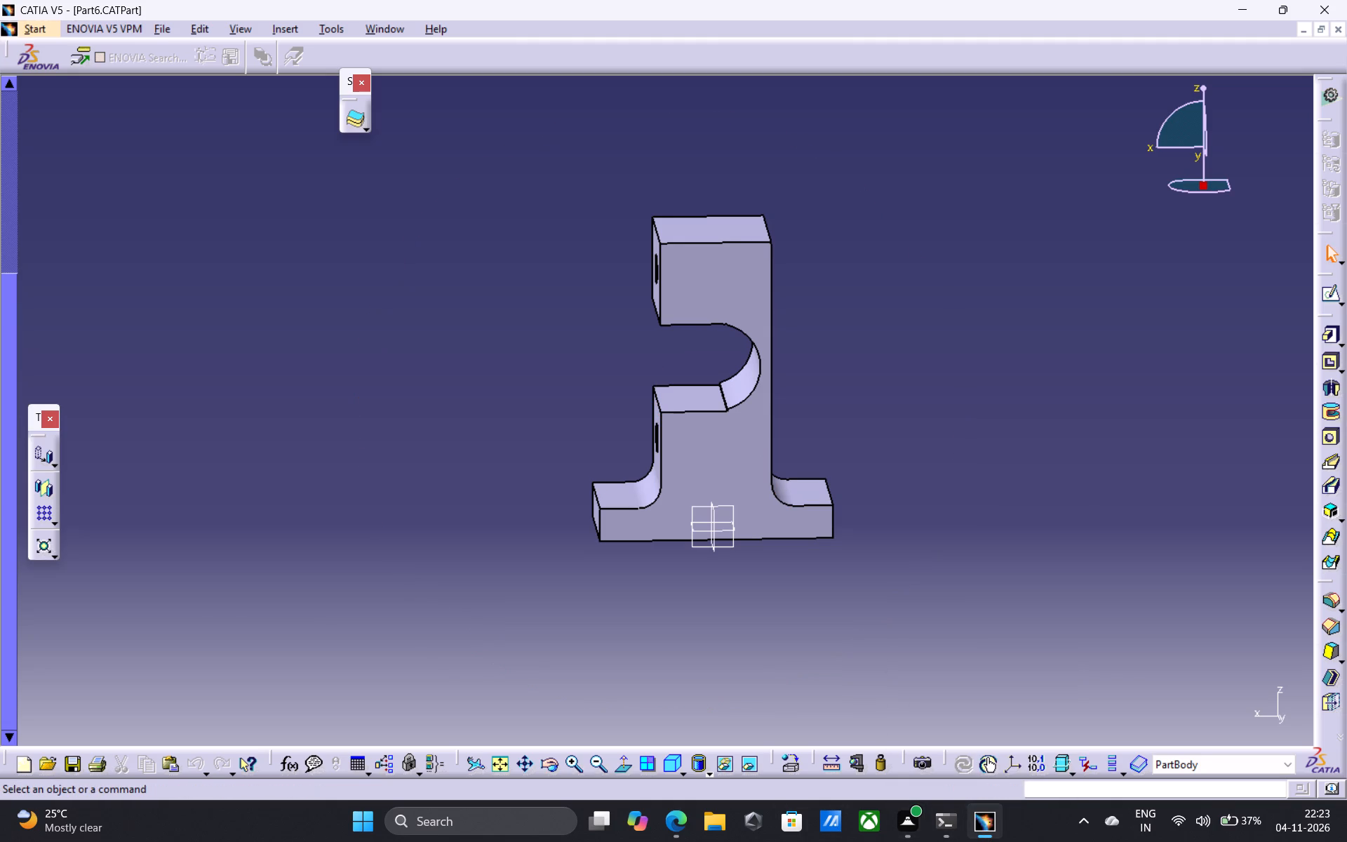
key(ctrl+p)
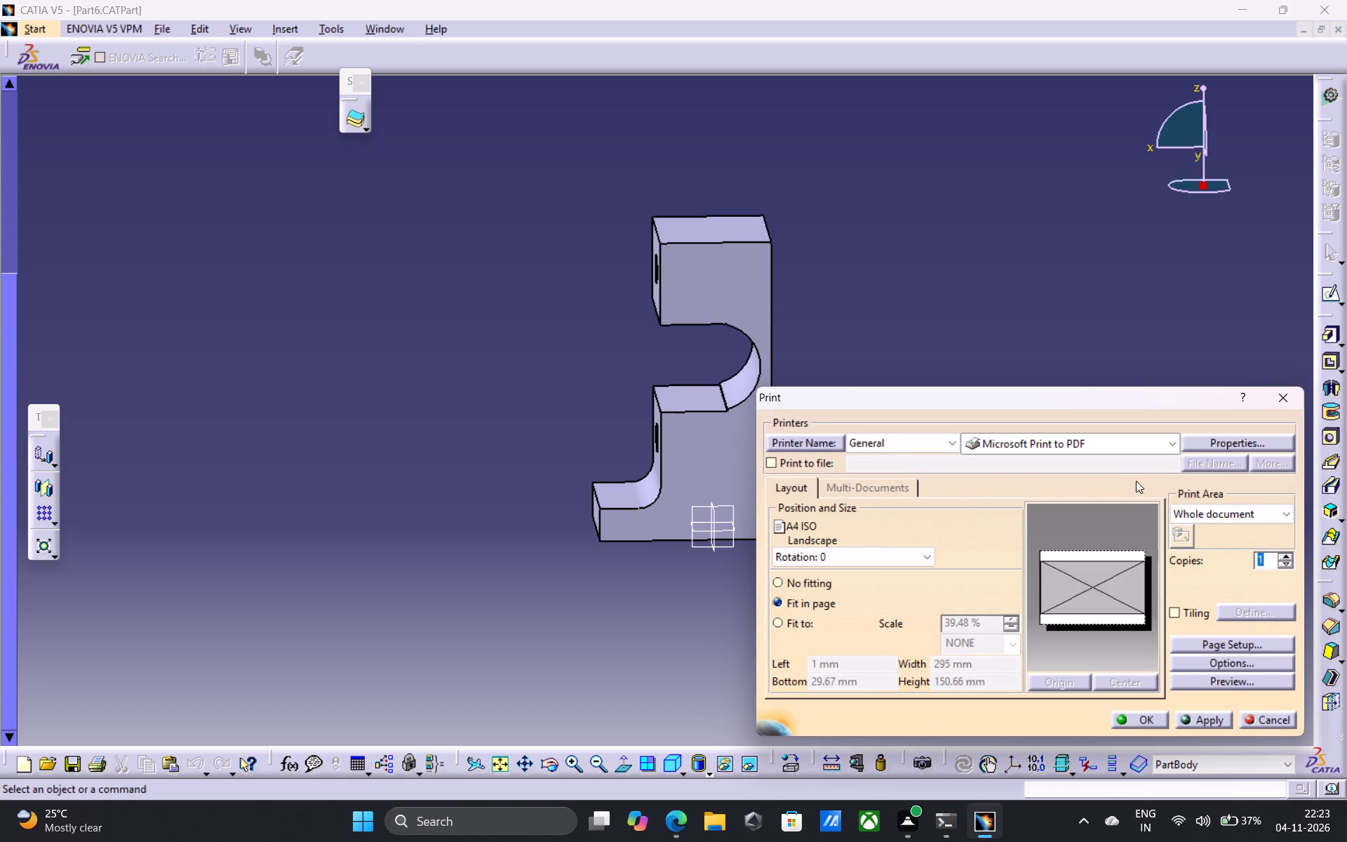
click(1219, 431)
click(1222, 444)
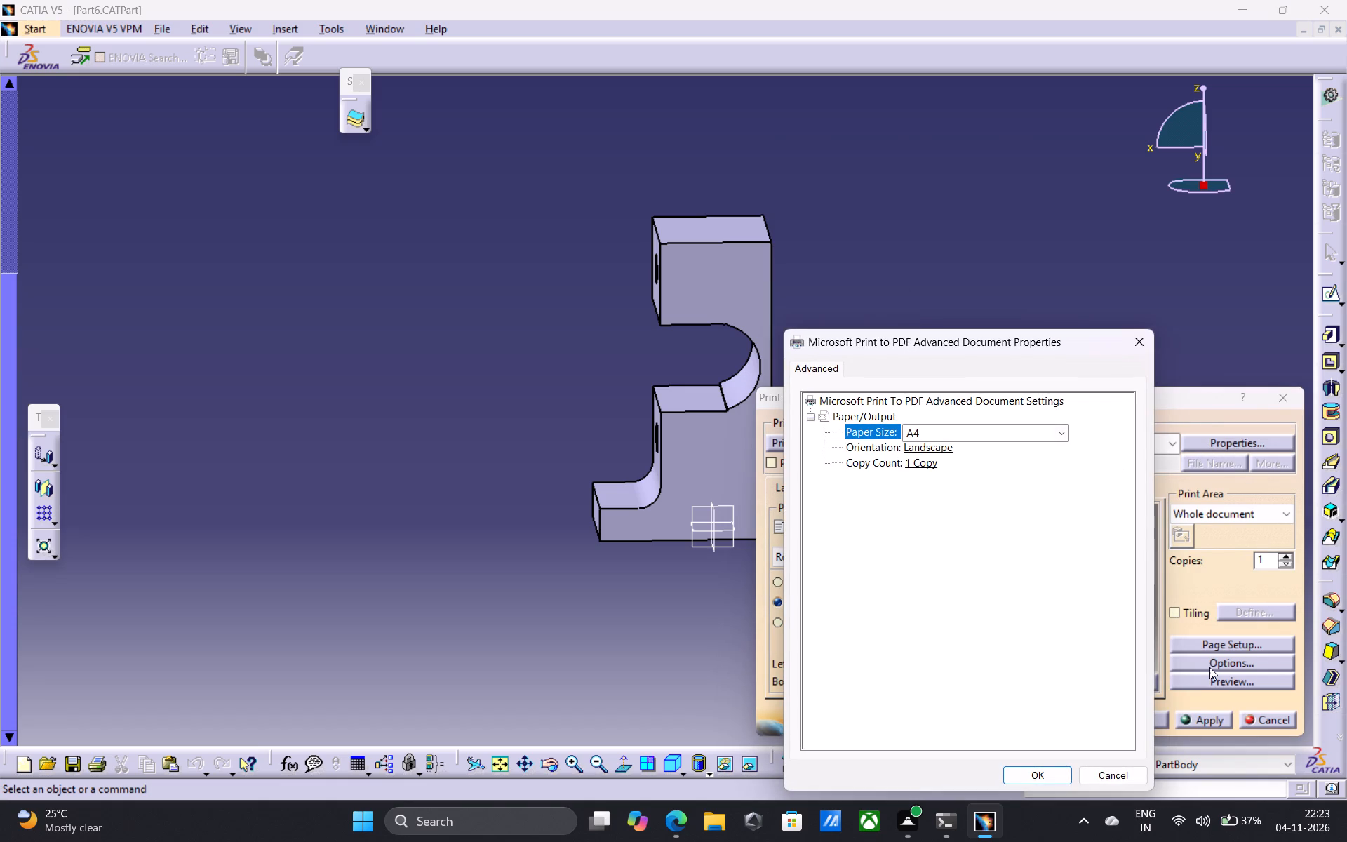
click(1057, 777)
click(1120, 721)
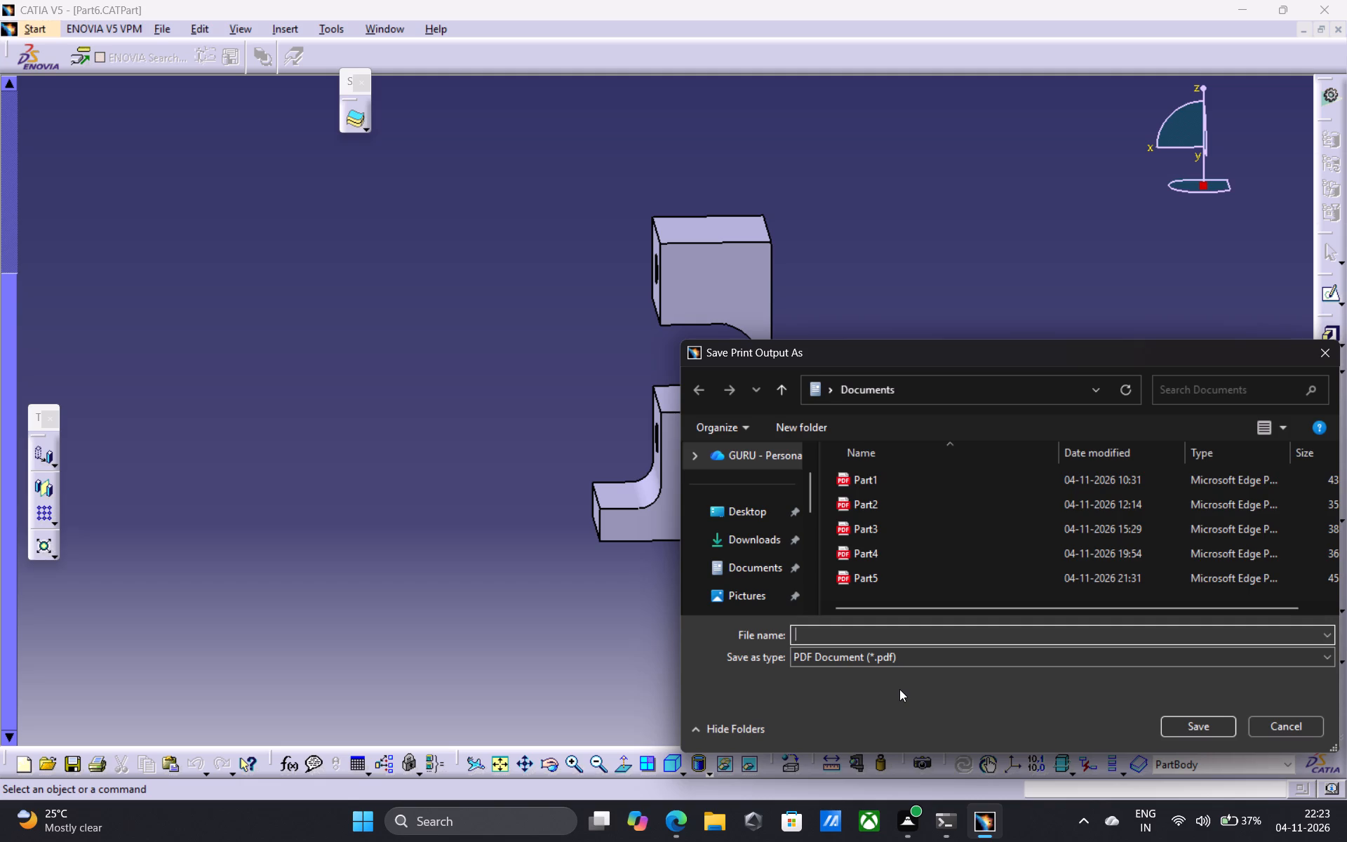
key(shift+p)
text(art)
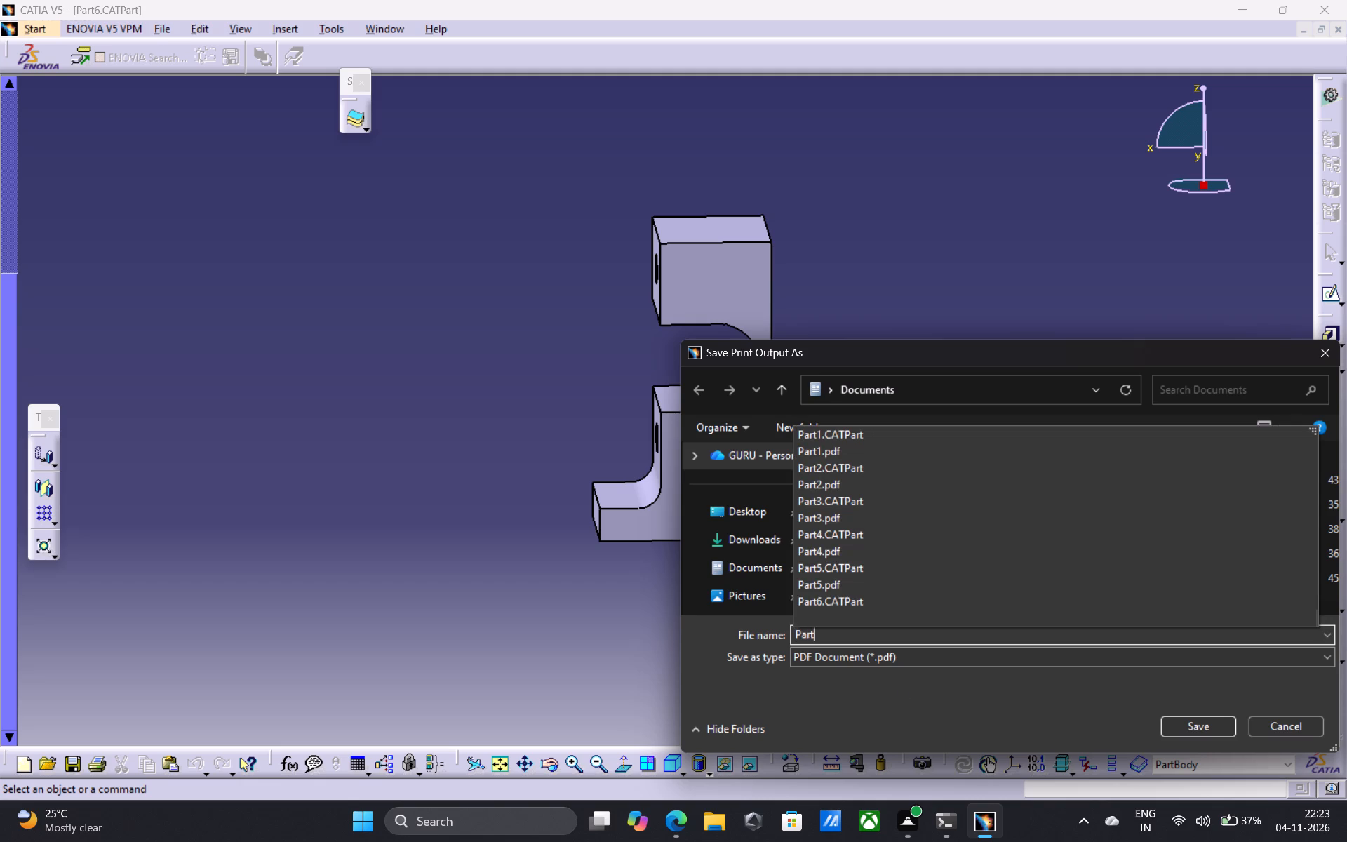
key(6)
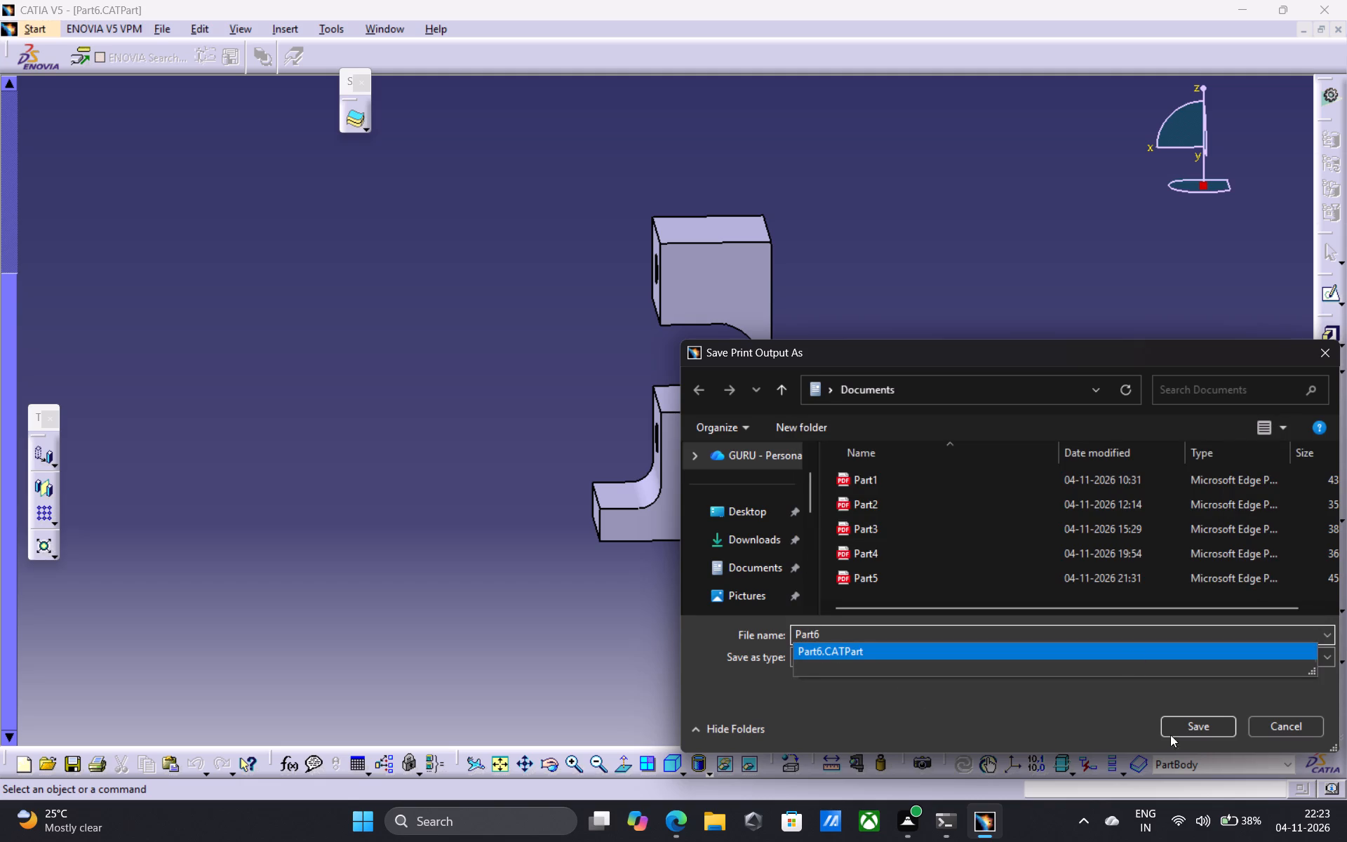
click(1199, 723)
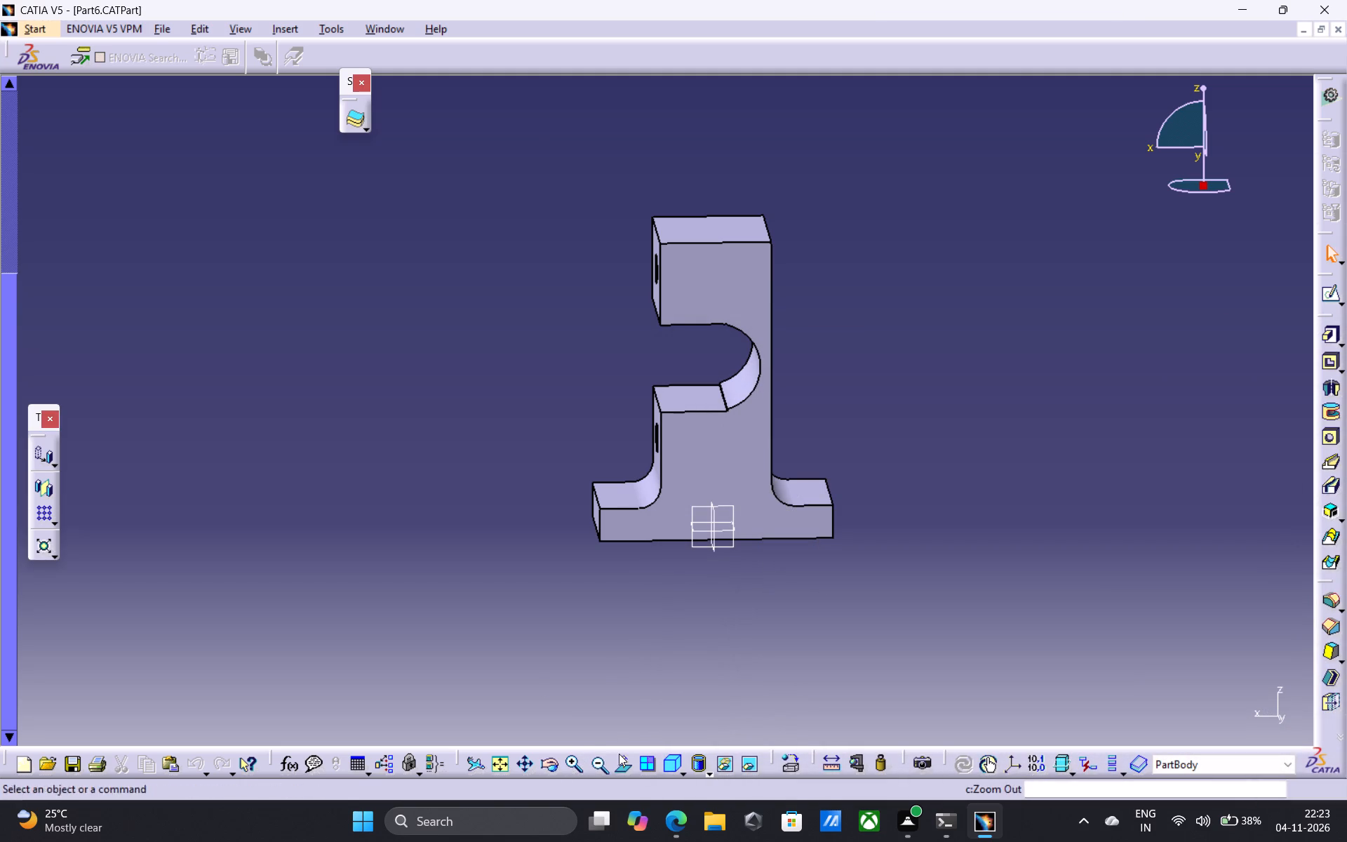
Close the Part6 document.
click(545, 765)
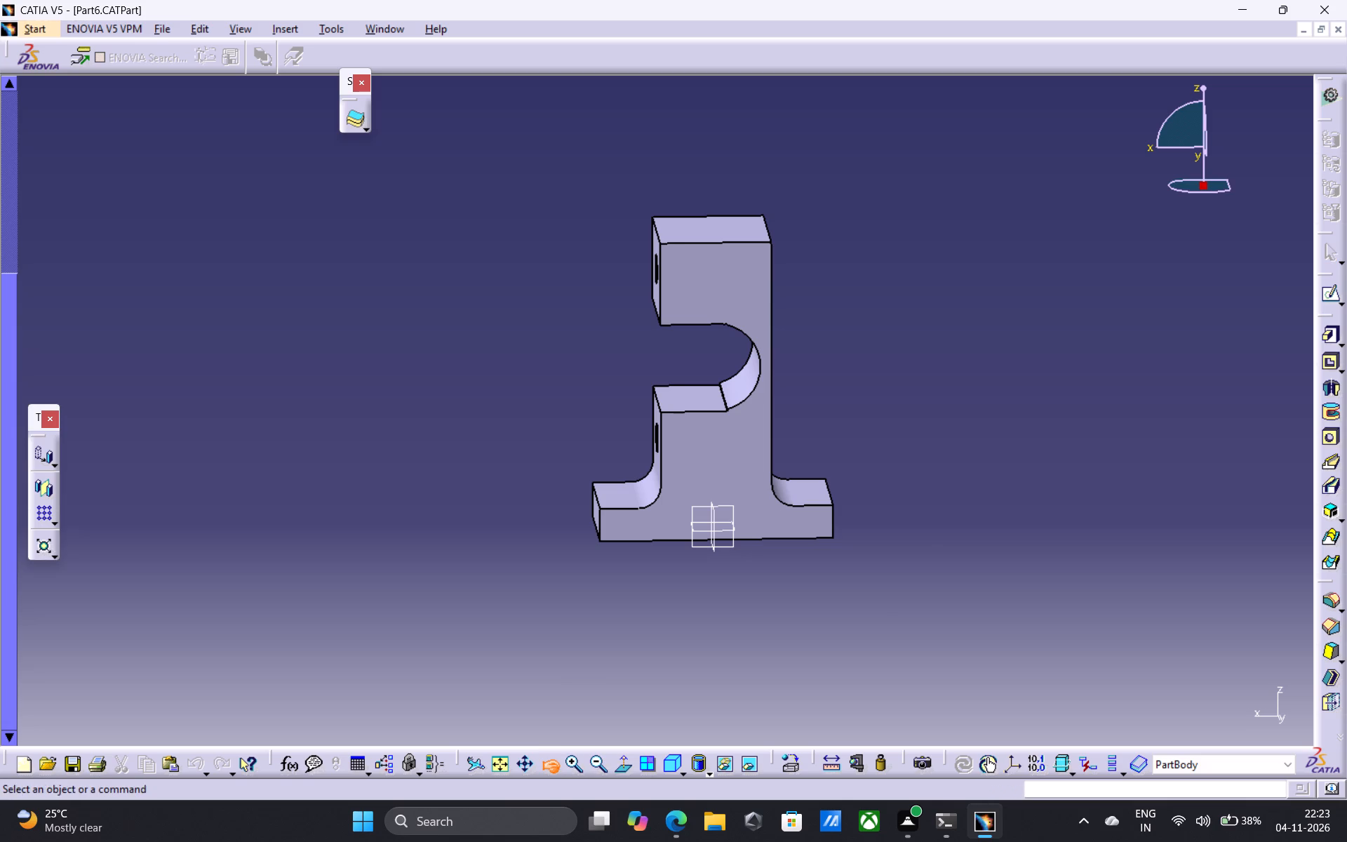
drag(626, 528, 721, 530)
click(1339, 30)
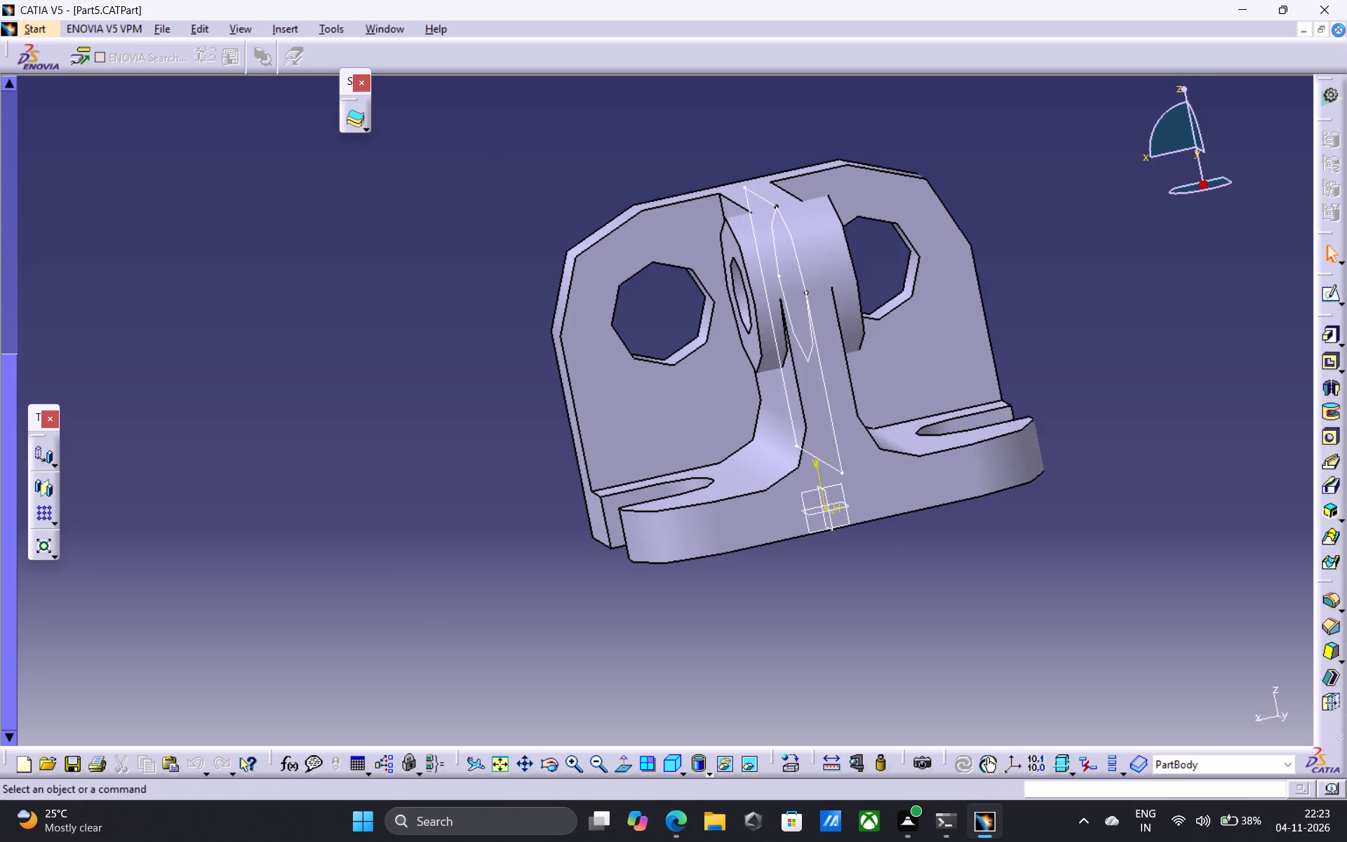
Exit the application.
click(1328, 8)
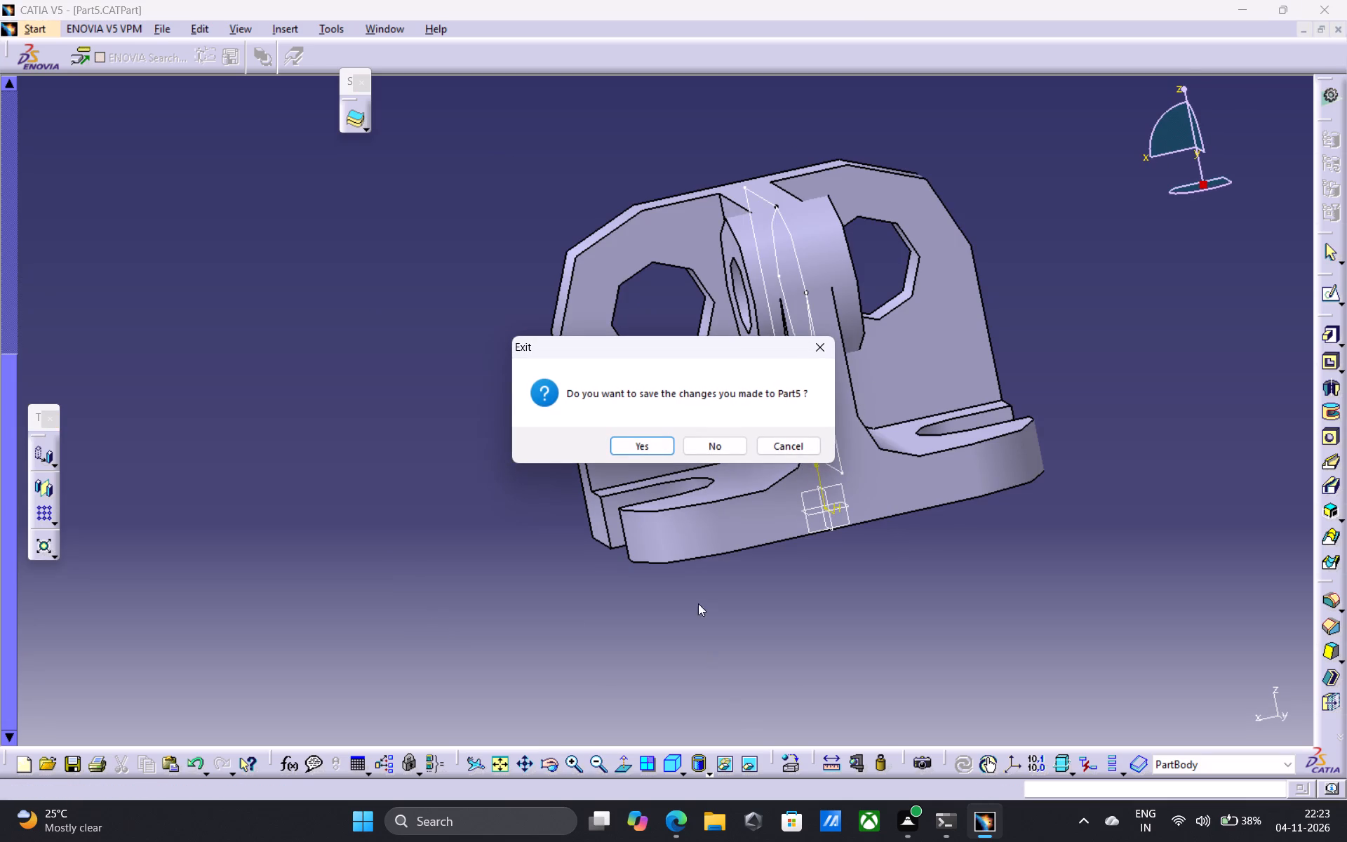
click(983, 674)
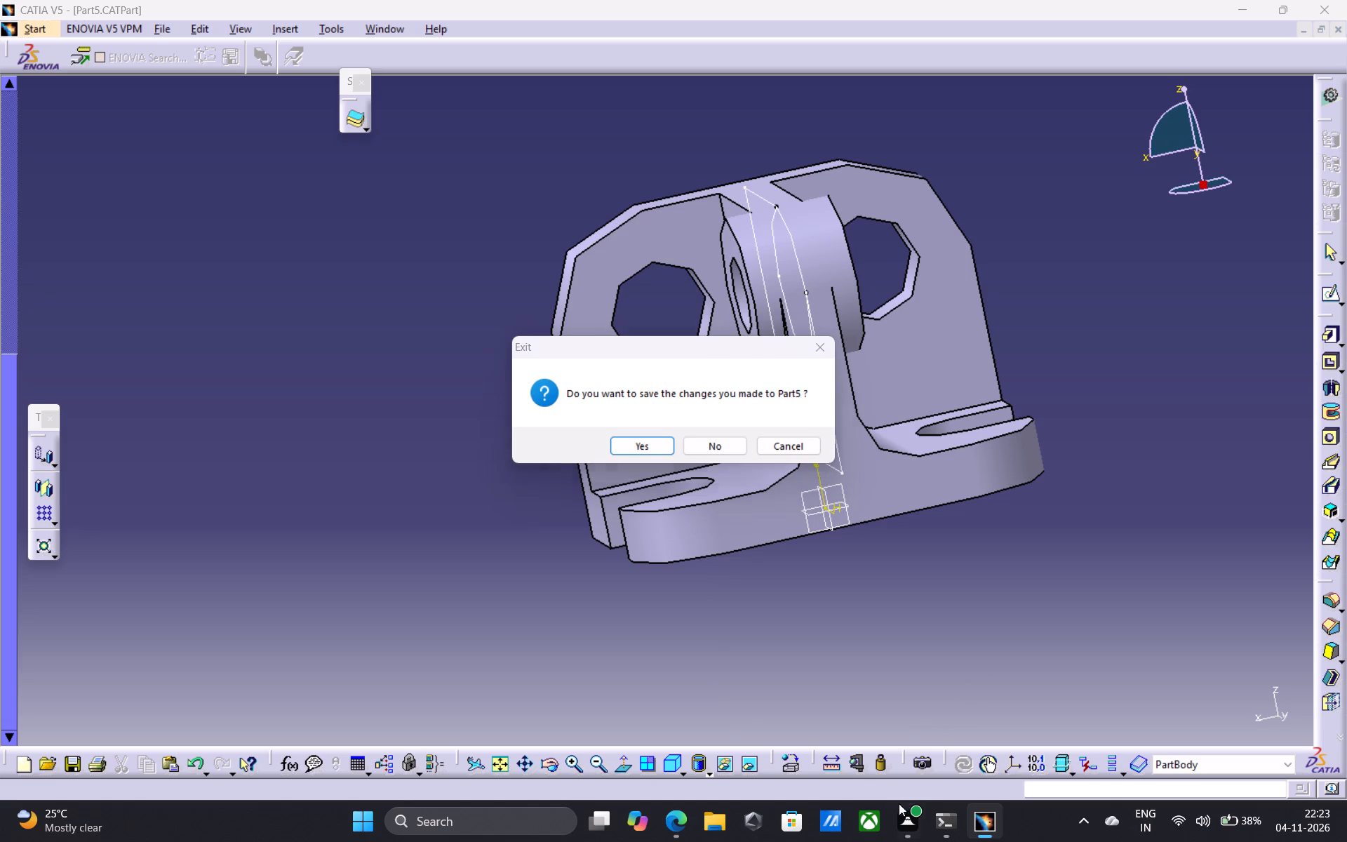